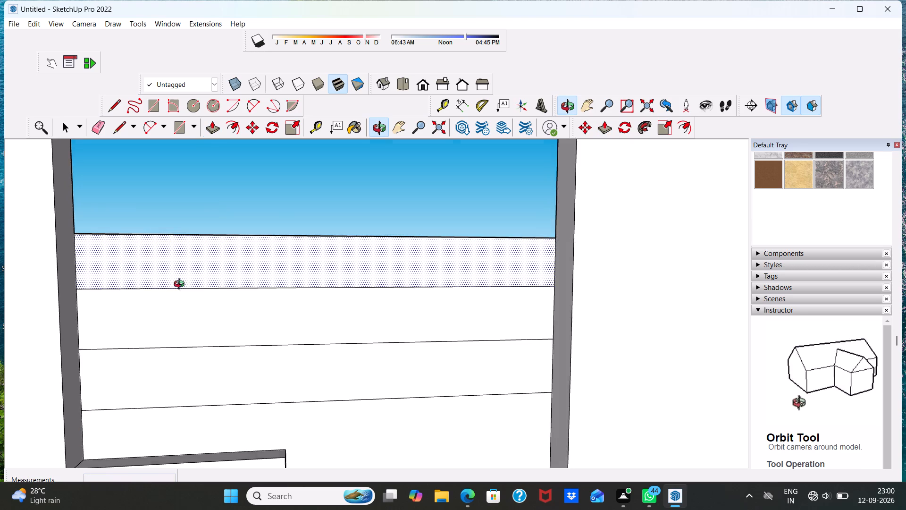
# Undo the last Push/Pull and pull the top horizontal strip below the opening outward by 3".
pyautogui.moveTo(181, 285); pyautogui.dragTo(155, 394, button='middle')
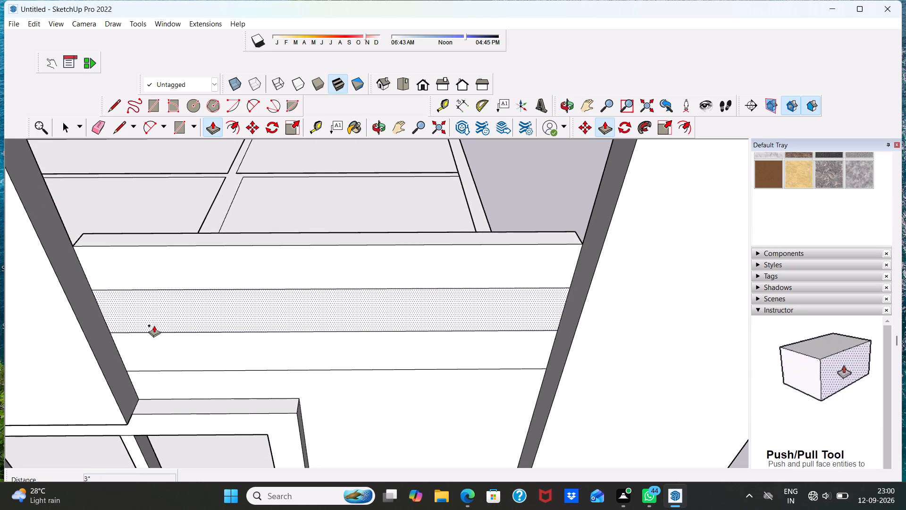
pyautogui.hotkey('ctrl', 'z')
pyautogui.click(156, 266)
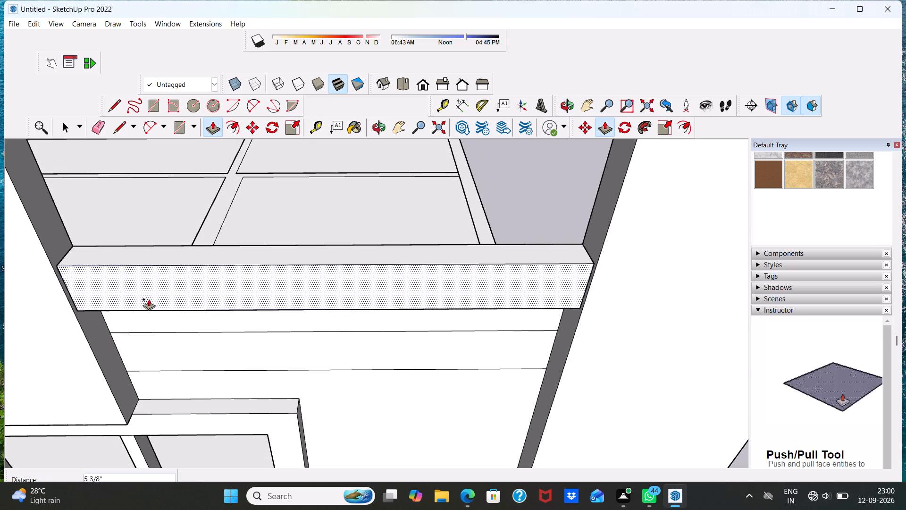
pyautogui.write('3"')
pyautogui.press('Return')
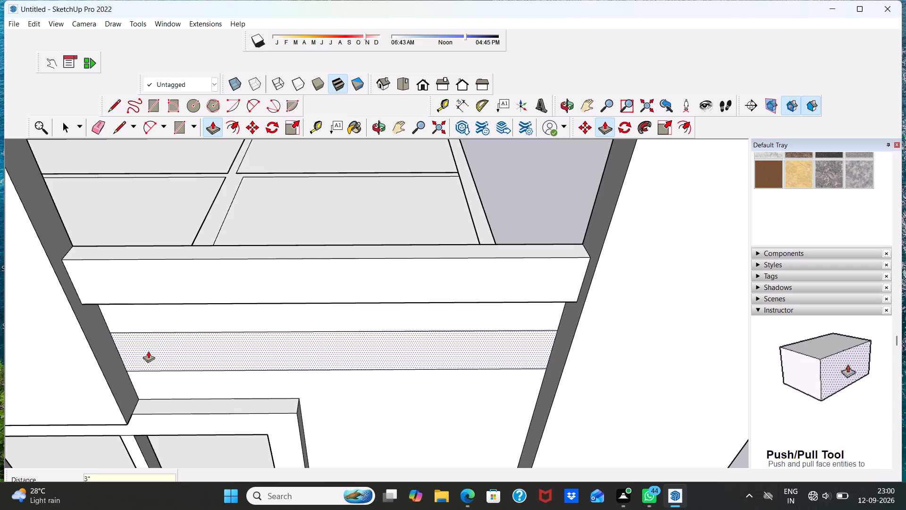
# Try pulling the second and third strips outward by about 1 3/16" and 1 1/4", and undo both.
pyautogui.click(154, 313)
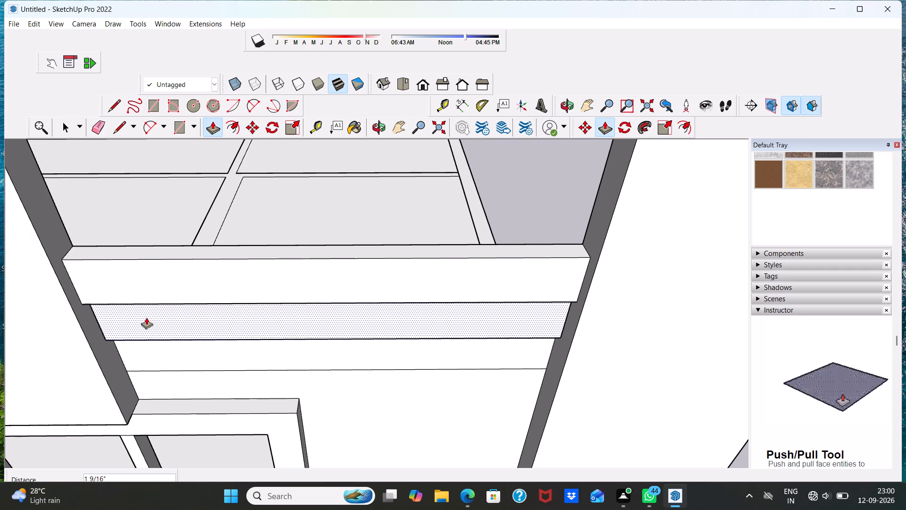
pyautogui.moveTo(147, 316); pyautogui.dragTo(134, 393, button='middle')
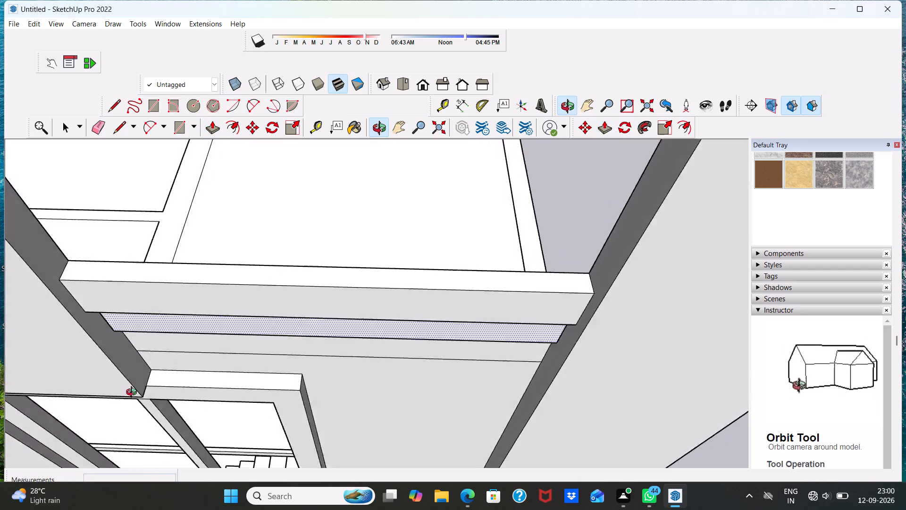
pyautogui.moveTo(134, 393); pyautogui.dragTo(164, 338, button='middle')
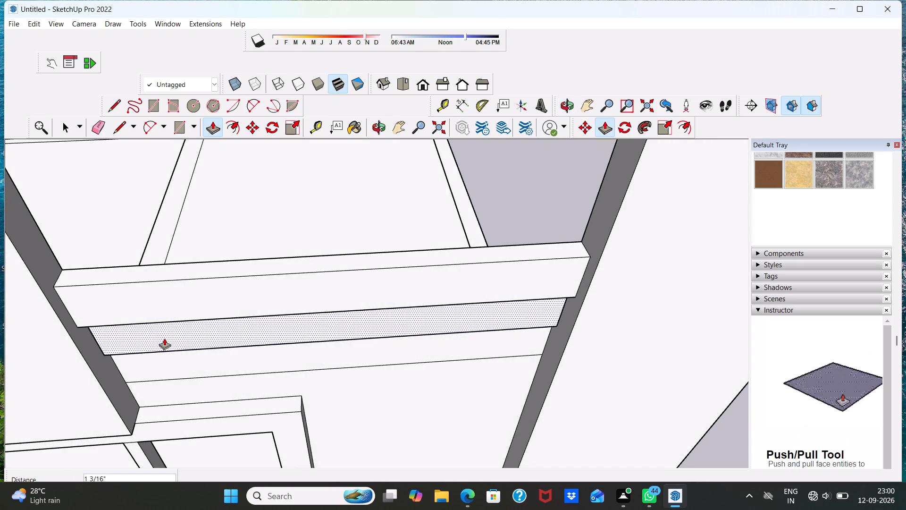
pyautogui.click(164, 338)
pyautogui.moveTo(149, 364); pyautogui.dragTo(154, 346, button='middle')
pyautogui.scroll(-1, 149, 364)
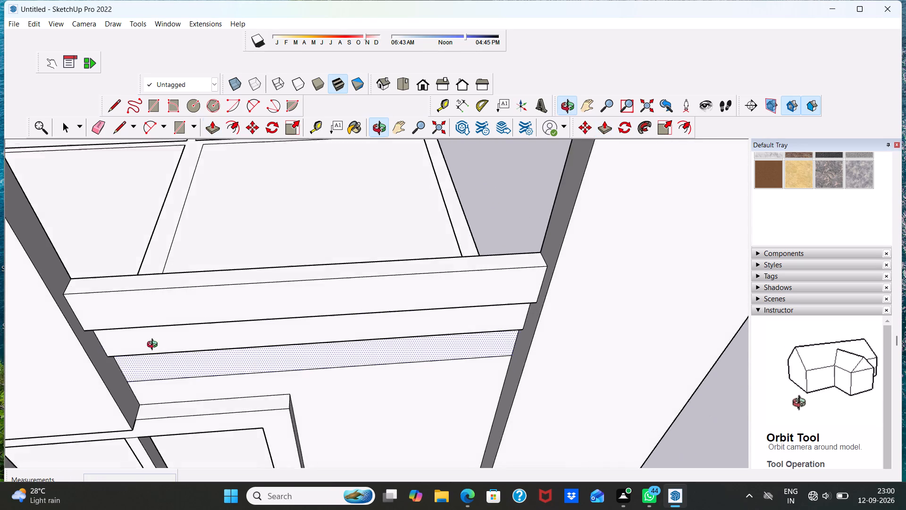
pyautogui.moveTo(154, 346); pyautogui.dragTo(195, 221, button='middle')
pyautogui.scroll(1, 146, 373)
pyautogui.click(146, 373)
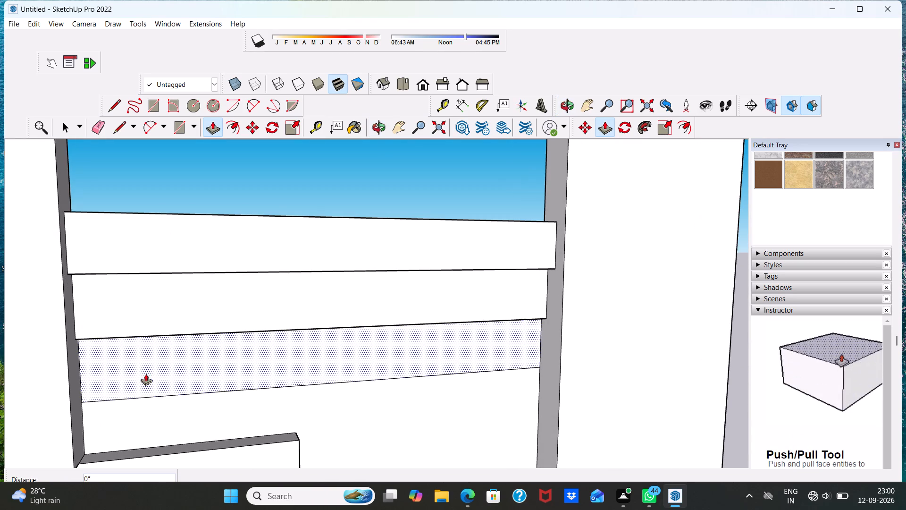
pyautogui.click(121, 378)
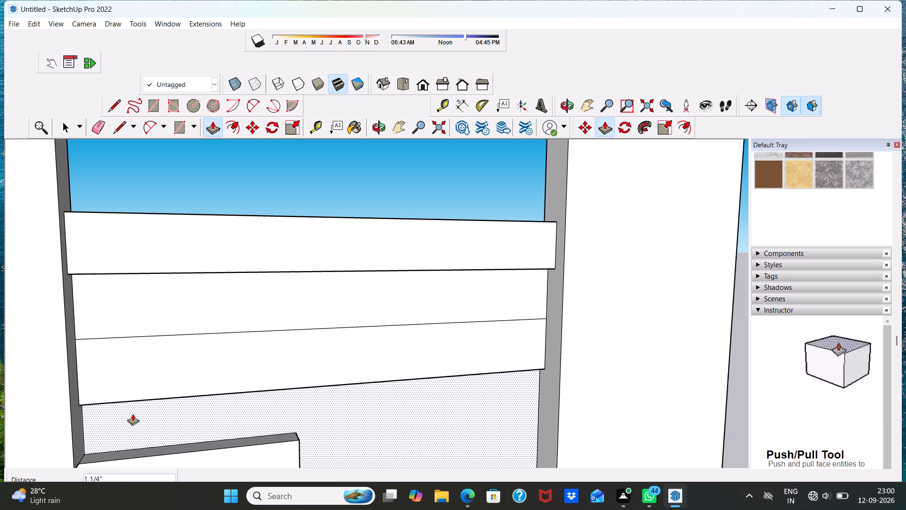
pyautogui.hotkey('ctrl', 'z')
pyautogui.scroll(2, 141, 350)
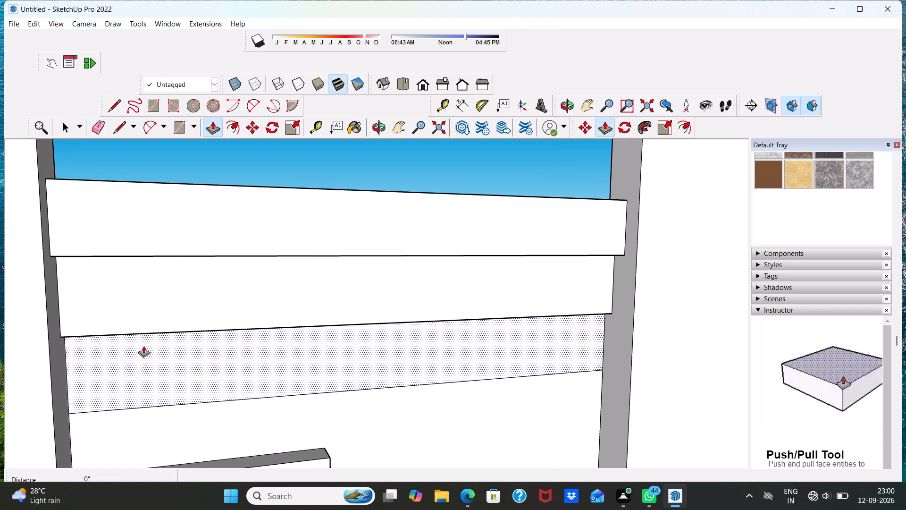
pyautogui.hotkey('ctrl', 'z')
# Push/Pull the third horizontal strip outward by 3", leaving the strip above it flush.
pyautogui.scroll(-4, 162, 312)
pyautogui.moveTo(162, 311); pyautogui.dragTo(154, 253, button='middle')
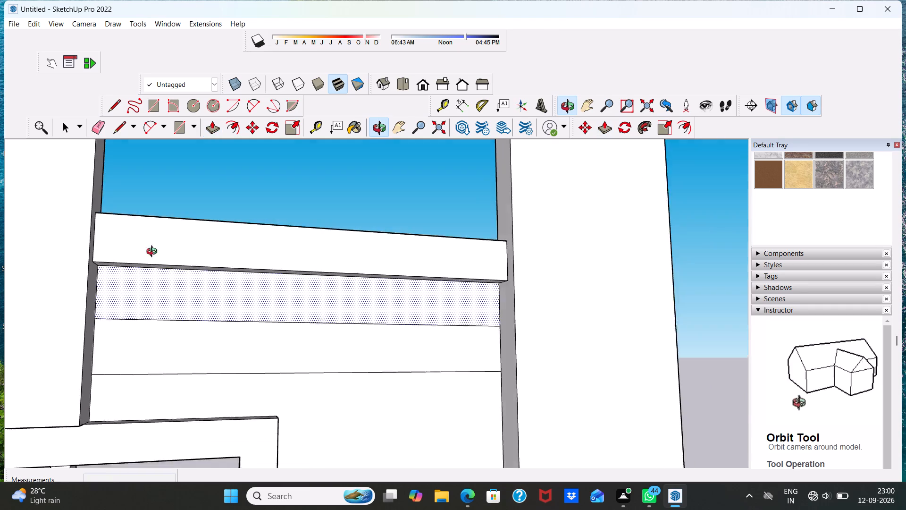
pyautogui.moveTo(154, 253); pyautogui.dragTo(117, 200, button='middle')
pyautogui.click(183, 352)
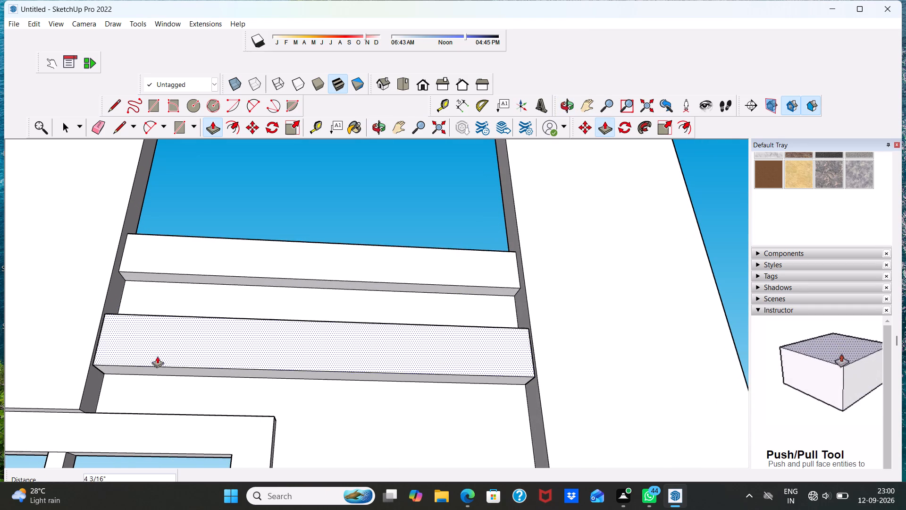
pyautogui.write('3"')
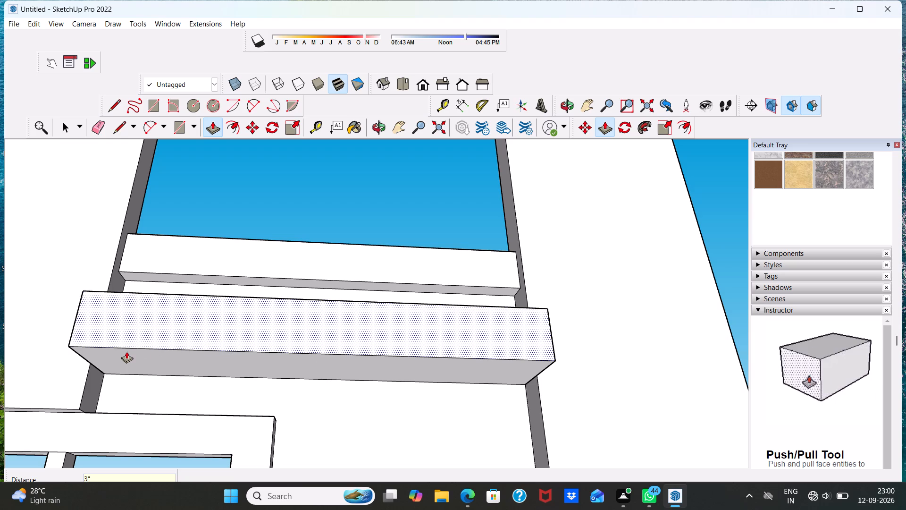
pyautogui.press('Return')
# Draw a rectangle about 3' 2 1/4" by 4 11/16" from the window frame's upper outer corner to the recess's side edge.
pyautogui.scroll(-6, 122, 264)
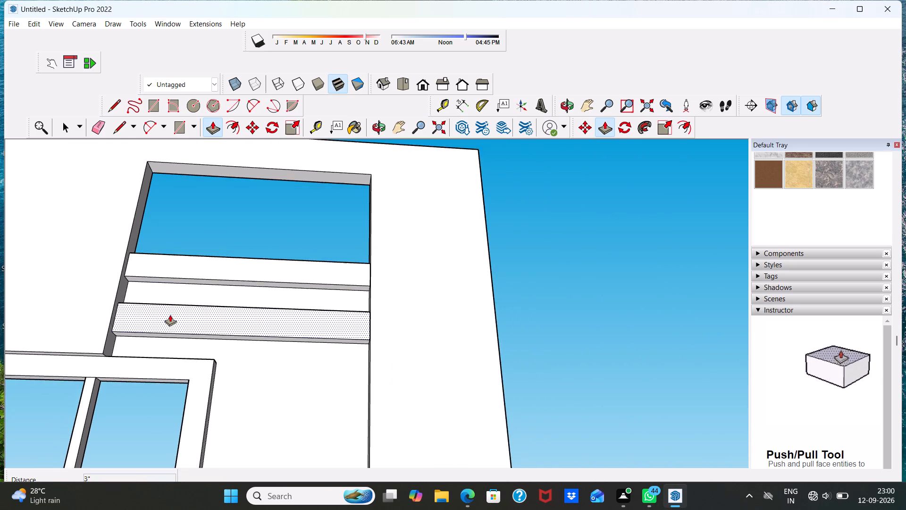
pyautogui.moveTo(170, 314); pyautogui.dragTo(166, 410, button='middle')
pyautogui.scroll(-1, 169, 327)
pyautogui.scroll(-8, 210, 357)
pyautogui.press('space')
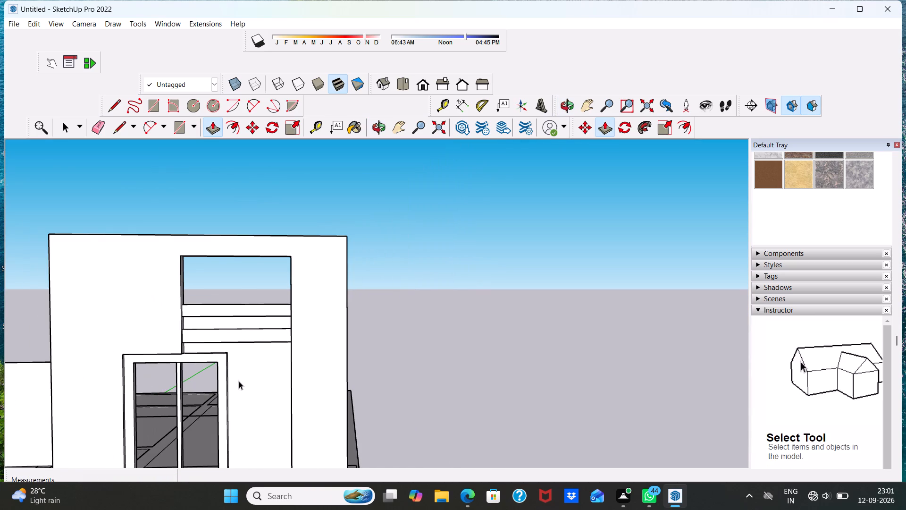
pyautogui.moveTo(233, 351); pyautogui.dragTo(233, 410, button='middle')
pyautogui.scroll(10, 249, 411)
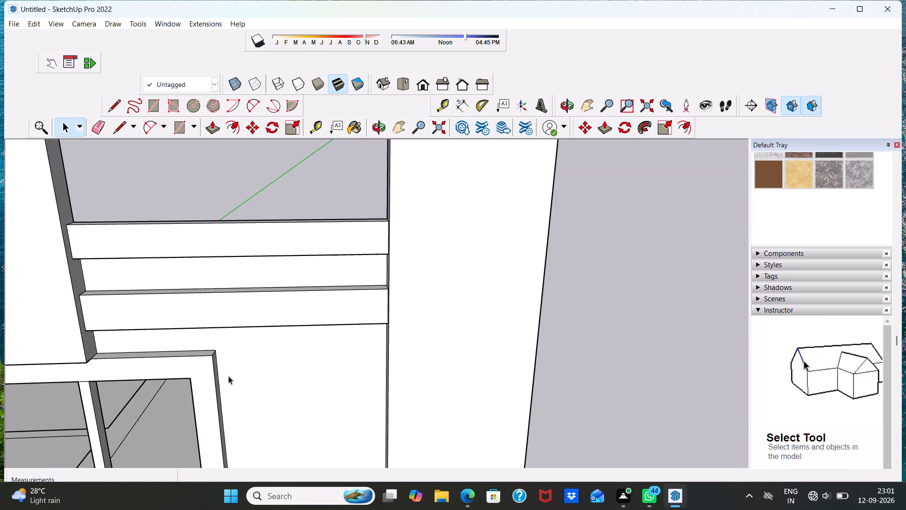
pyautogui.scroll(4, 228, 377)
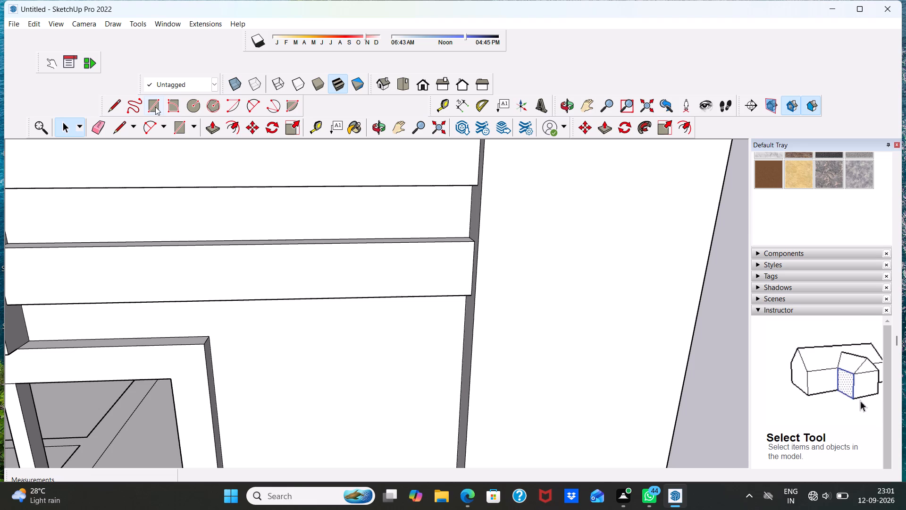
pyautogui.click(155, 105)
pyautogui.scroll(5, 221, 377)
pyautogui.click(201, 311)
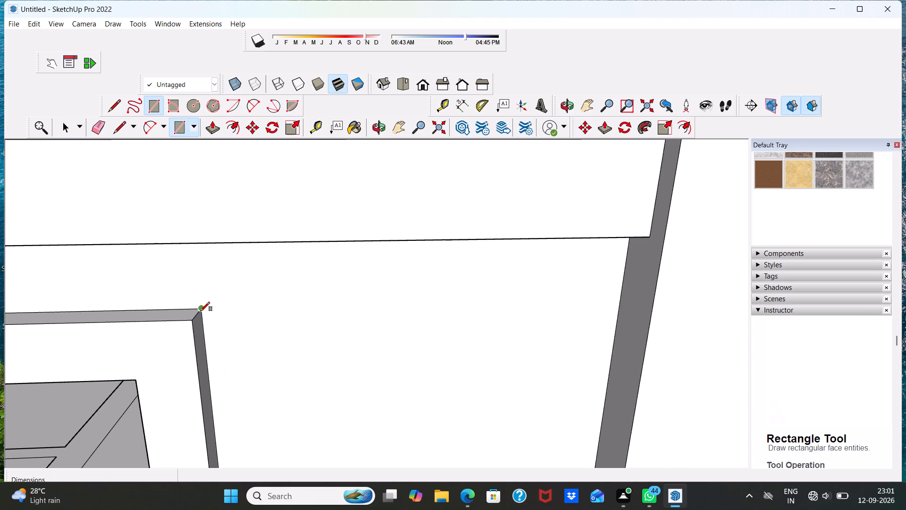
pyautogui.click(610, 346)
pyautogui.scroll(-4, 360, 340)
pyautogui.press('space')
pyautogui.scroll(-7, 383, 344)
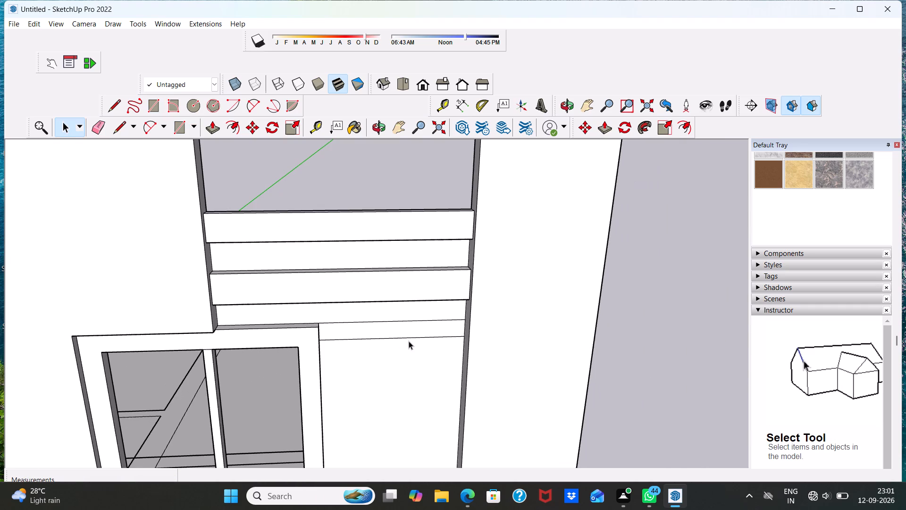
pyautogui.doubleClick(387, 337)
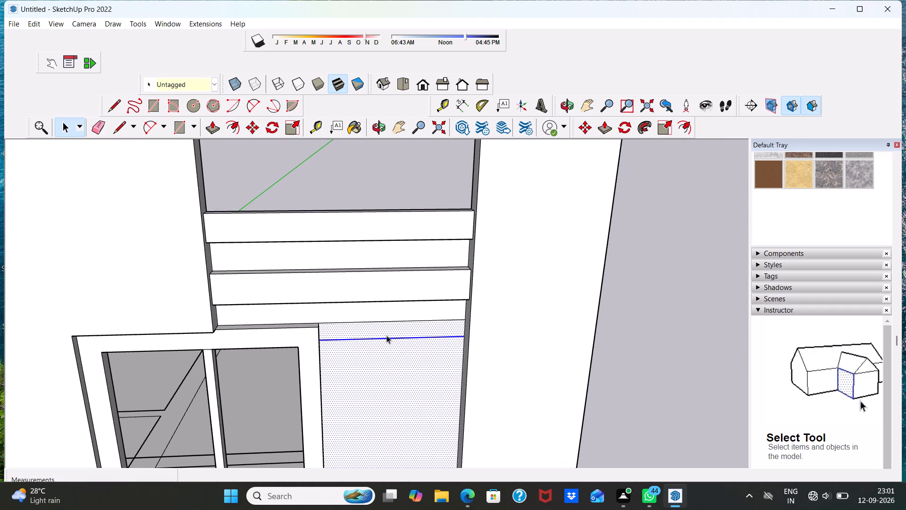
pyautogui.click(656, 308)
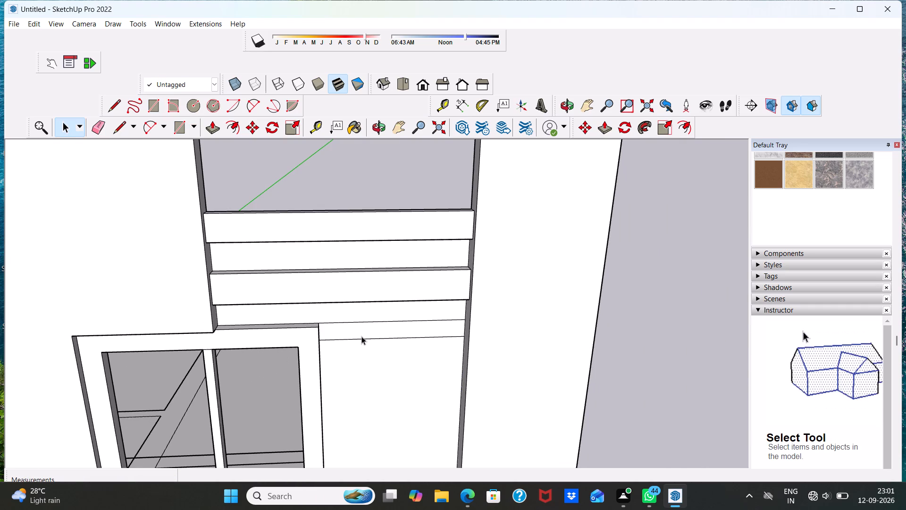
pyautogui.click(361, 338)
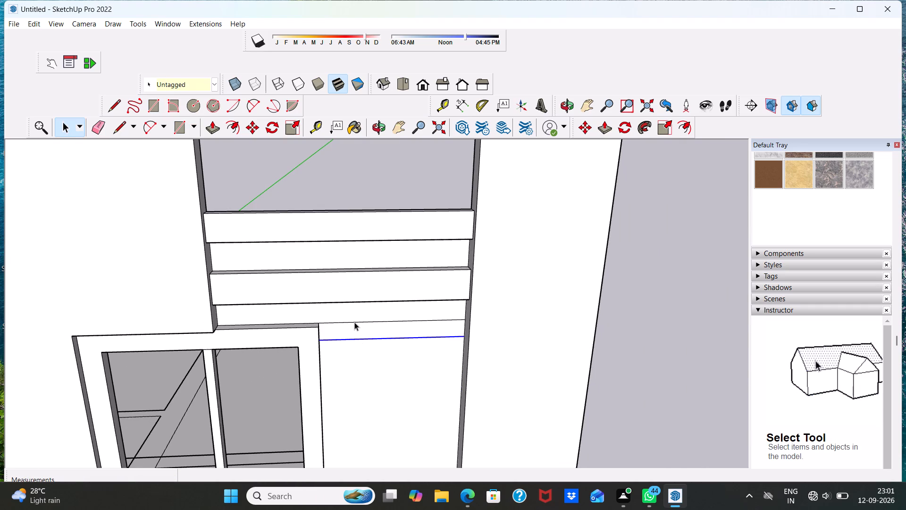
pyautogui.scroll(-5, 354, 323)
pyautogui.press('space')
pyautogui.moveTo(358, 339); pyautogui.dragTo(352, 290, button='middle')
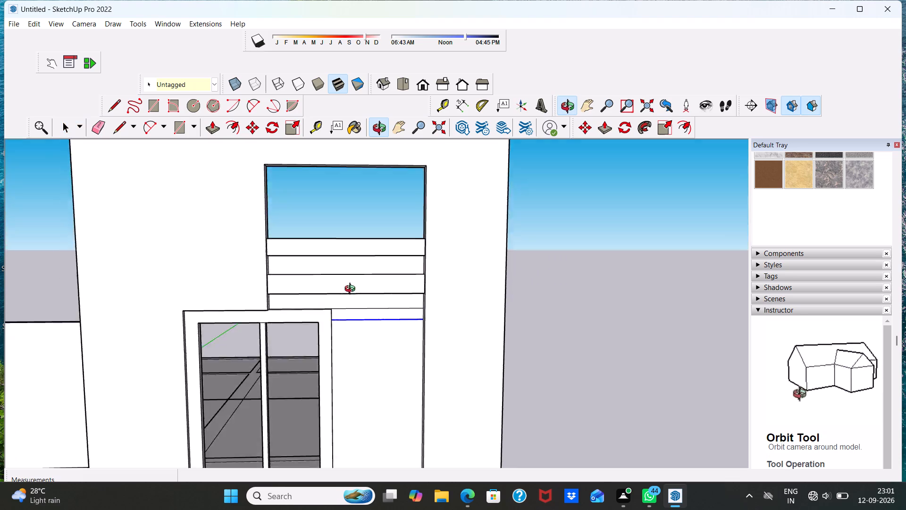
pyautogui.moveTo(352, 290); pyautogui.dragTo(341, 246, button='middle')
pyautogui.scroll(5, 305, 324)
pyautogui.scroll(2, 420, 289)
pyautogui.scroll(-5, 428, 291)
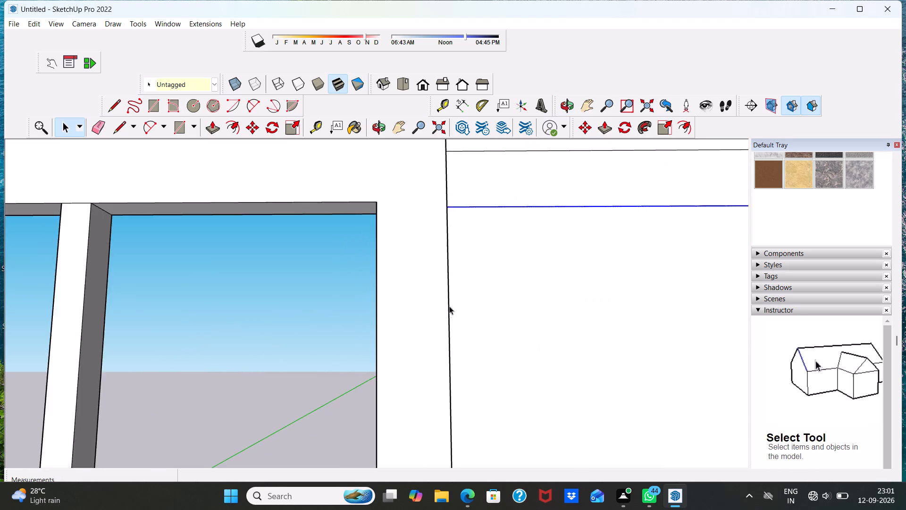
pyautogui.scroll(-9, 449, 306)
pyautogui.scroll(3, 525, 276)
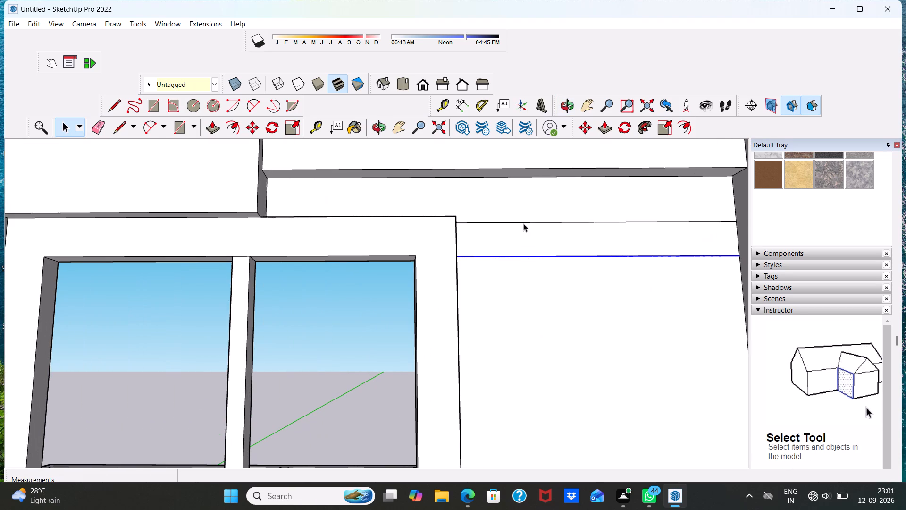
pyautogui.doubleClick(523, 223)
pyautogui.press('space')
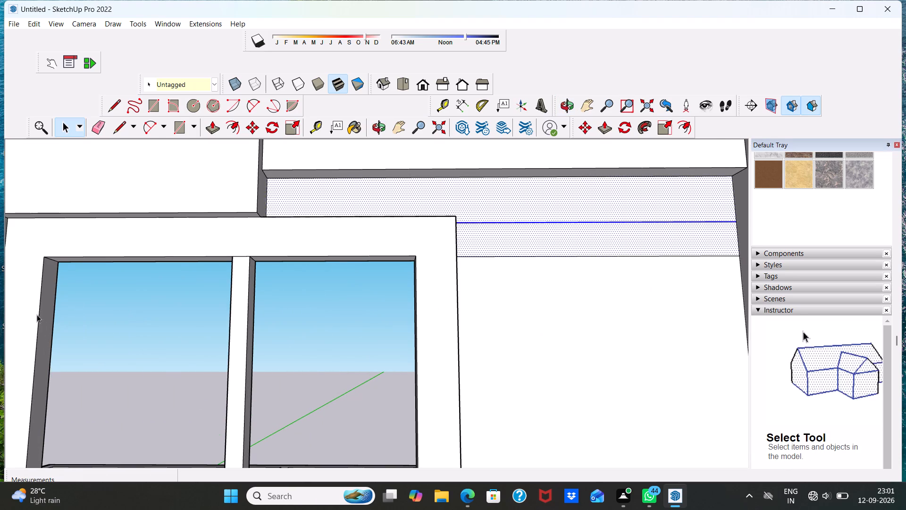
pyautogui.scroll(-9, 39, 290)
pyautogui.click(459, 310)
# Copy the new rectangle's lower edge about 4 7/8" down the recessed wall and multiply the copy 12 times.
pyautogui.scroll(4, 196, 376)
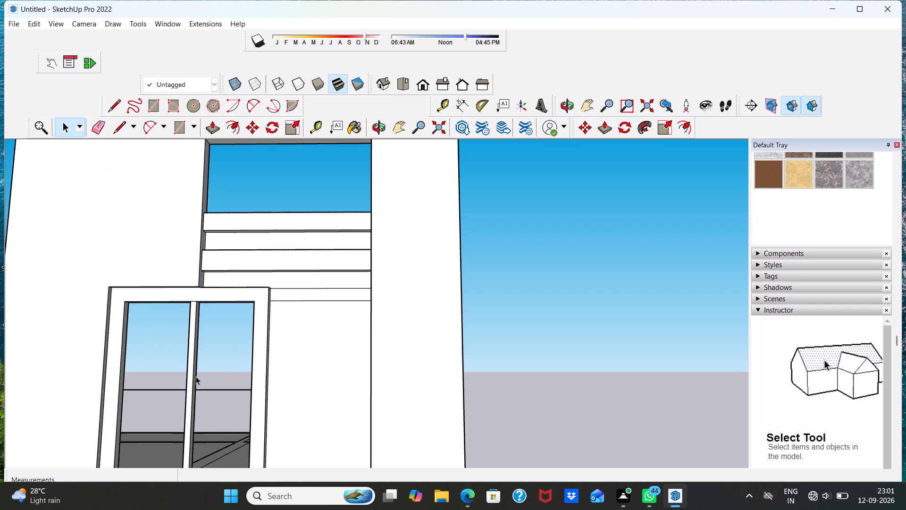
pyautogui.click(321, 293)
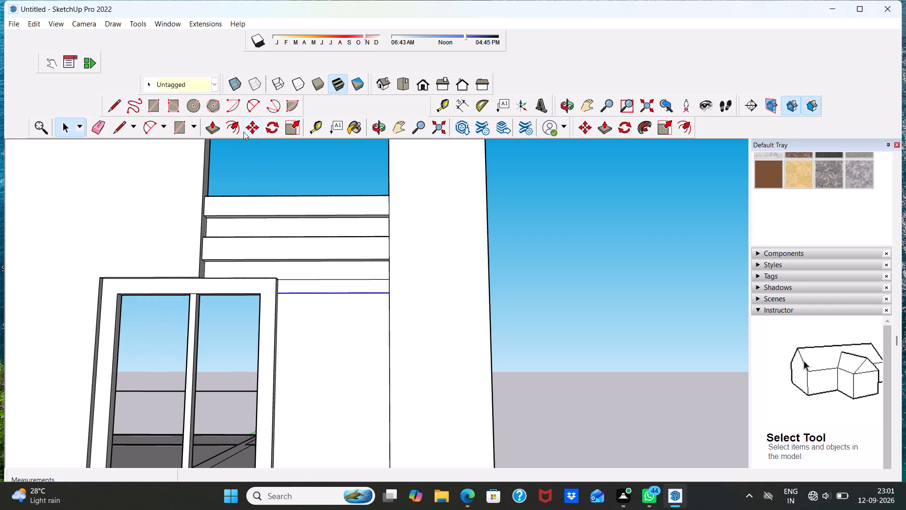
pyautogui.moveTo(249, 123); pyautogui.dragTo(249, 128)
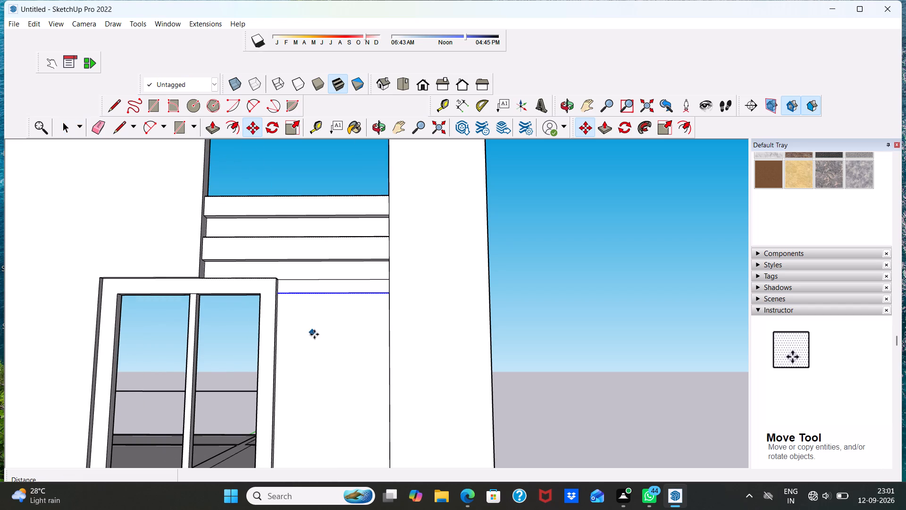
pyautogui.click(313, 295)
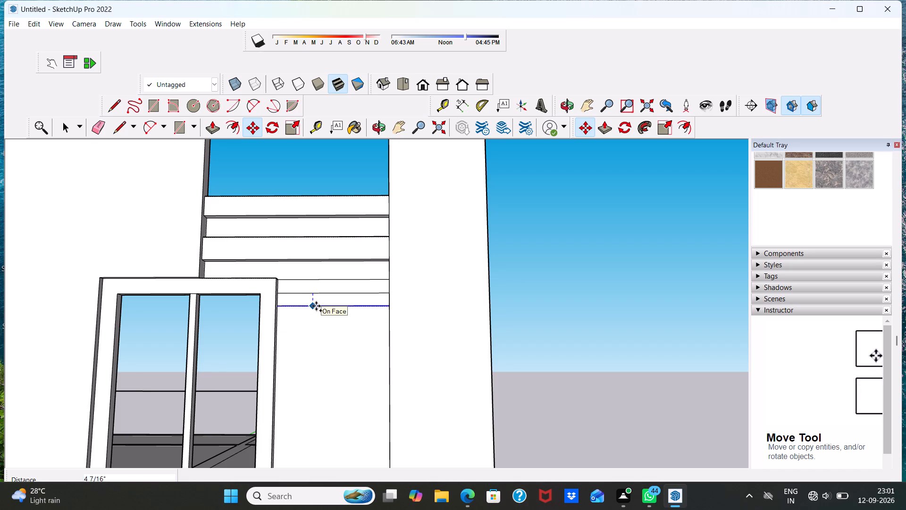
pyautogui.scroll(-11, 319, 308)
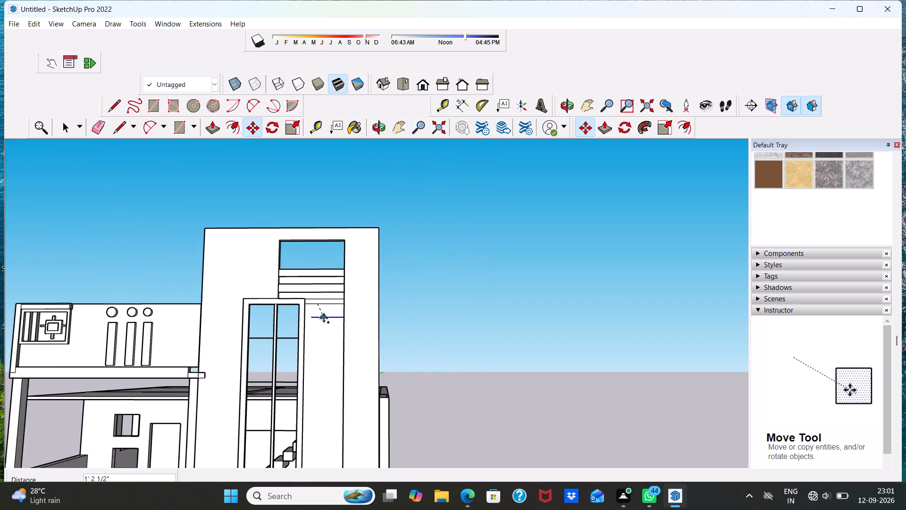
pyautogui.scroll(-5, 324, 318)
pyautogui.scroll(2, 324, 317)
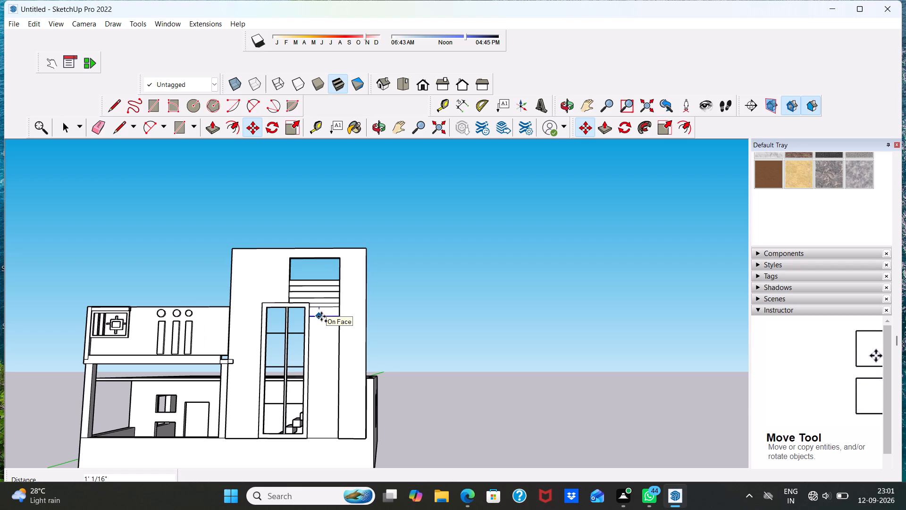
pyautogui.scroll(9, 320, 304)
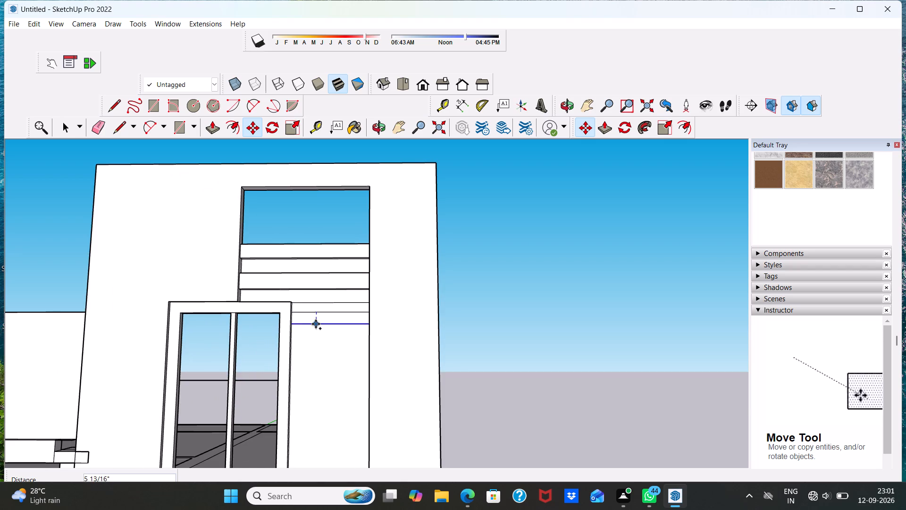
pyautogui.click(315, 322)
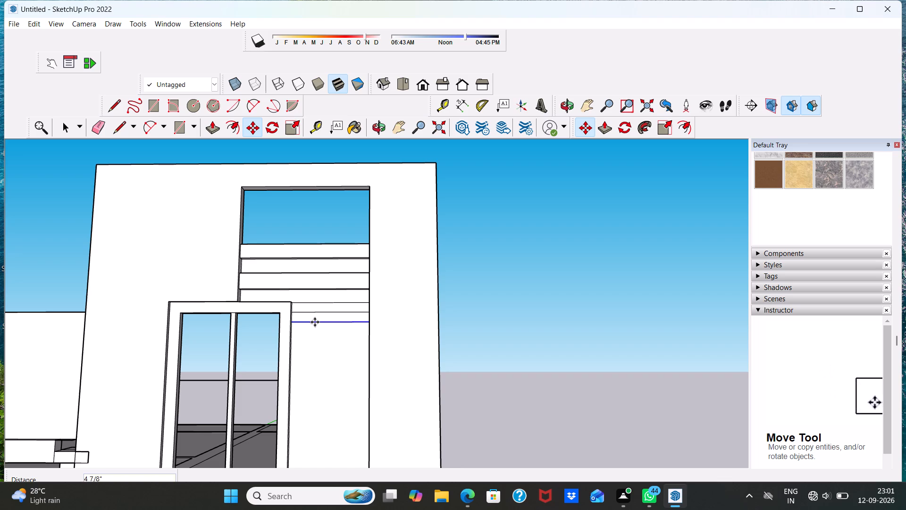
pyautogui.hotkey('shift', '*')
pyautogui.write('13')
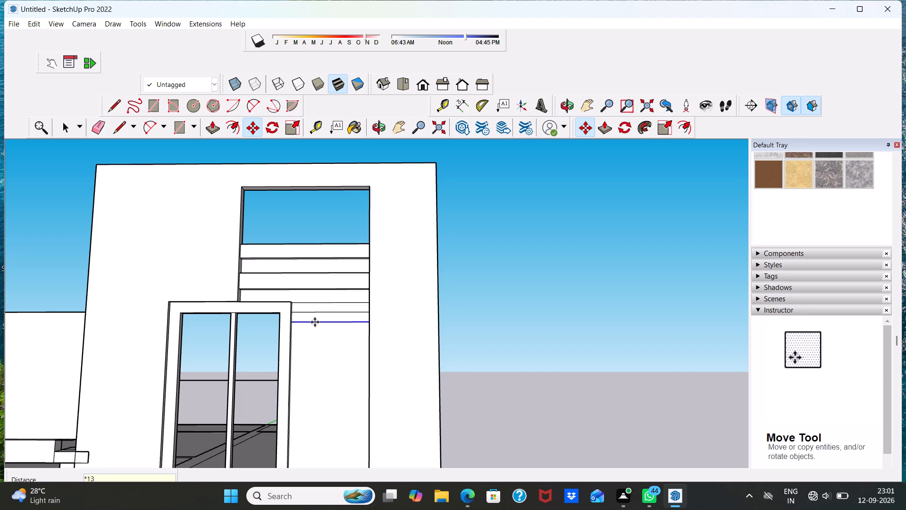
pyautogui.press('BackSpace')
pyautogui.press('2')
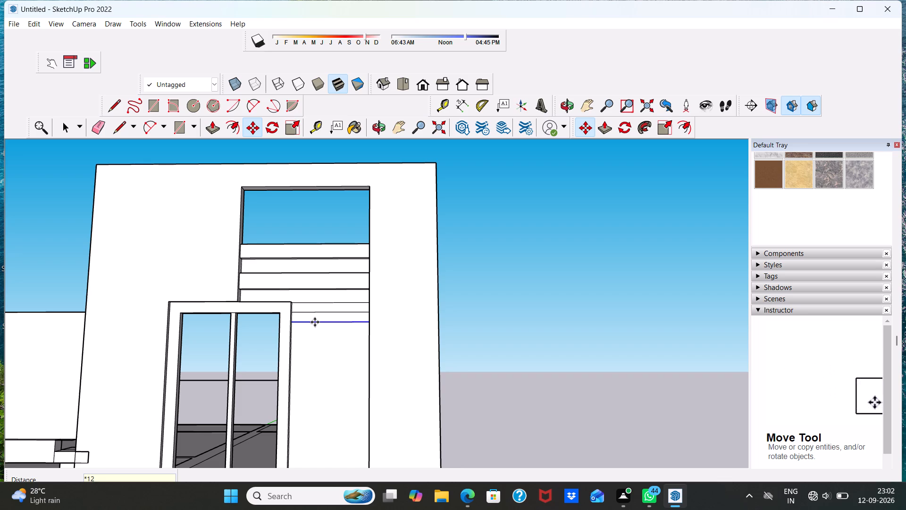
pyautogui.press('Return')
# Copy the lowest band line down about 4 3/16" on the recessed wall and multiply the copy 13 times.
pyautogui.scroll(-7, 315, 322)
pyautogui.scroll(5, 331, 411)
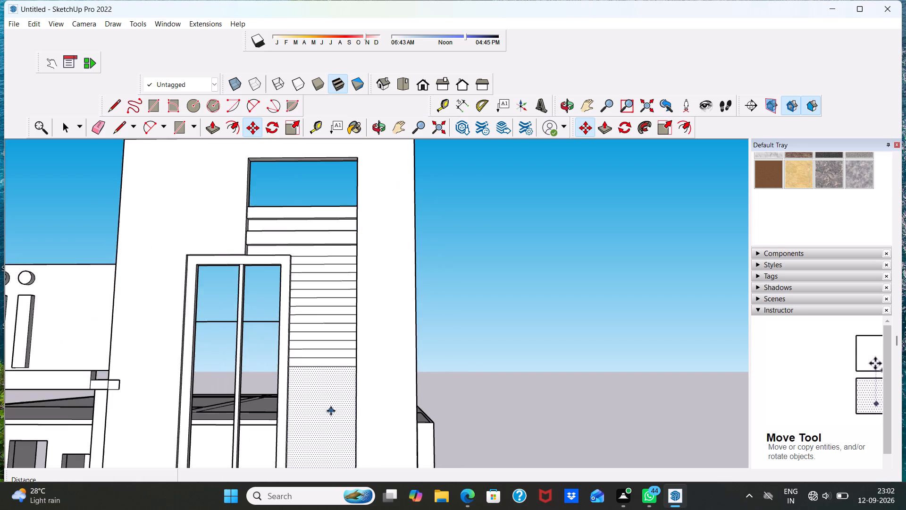
pyautogui.scroll(5, 335, 379)
pyautogui.scroll(-10, 302, 349)
pyautogui.scroll(3, 294, 378)
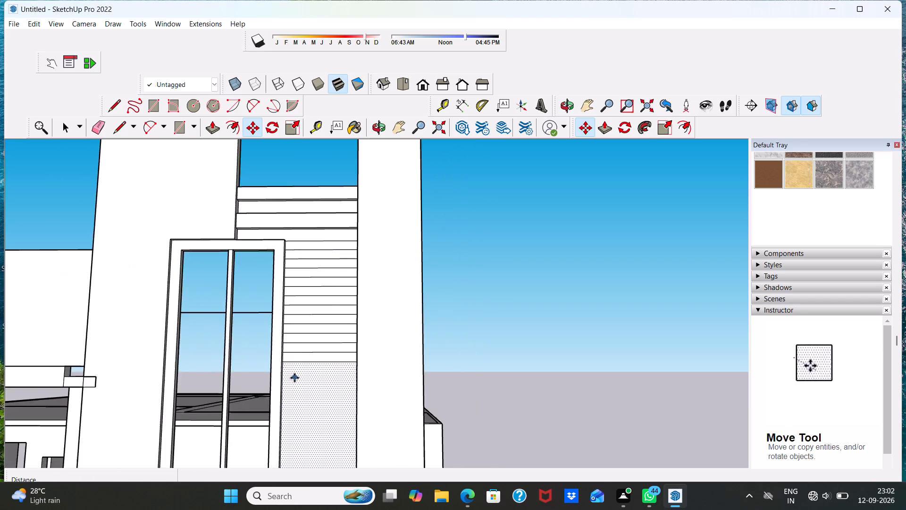
pyautogui.scroll(6, 294, 378)
pyautogui.scroll(-10, 301, 347)
pyautogui.scroll(5, 283, 359)
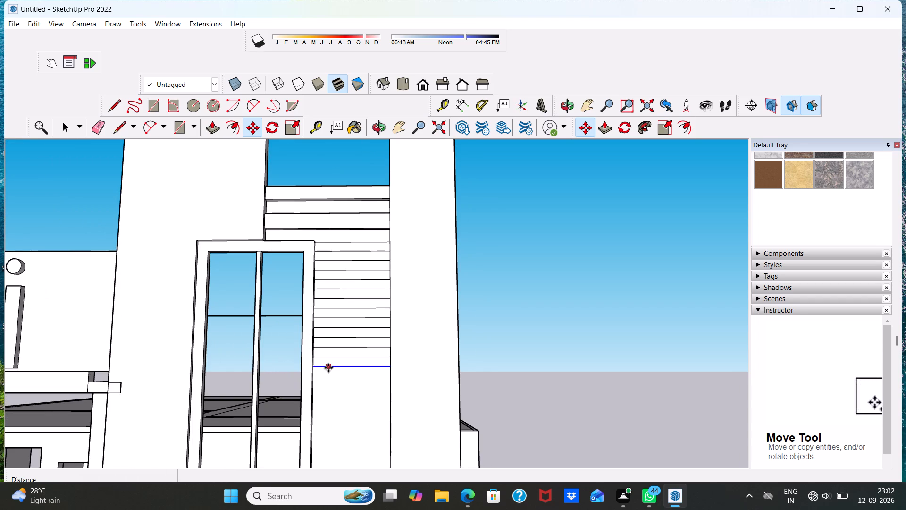
pyautogui.click(328, 367)
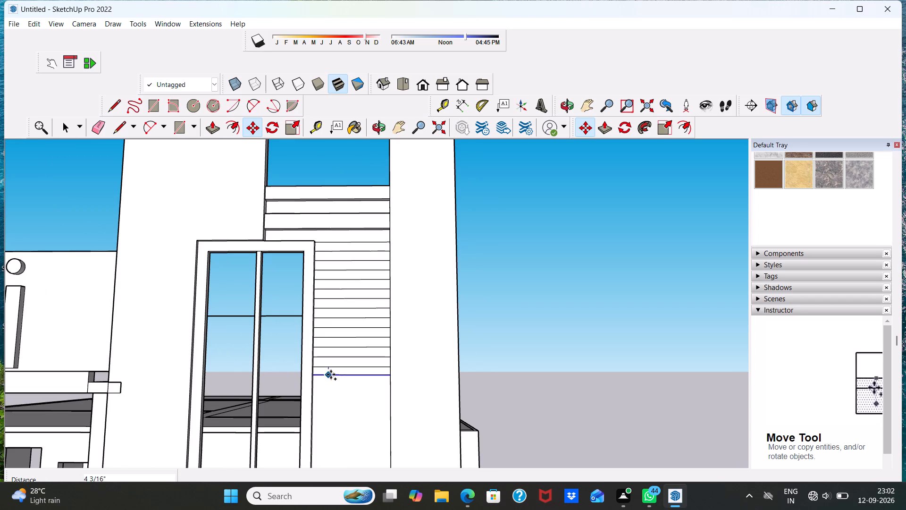
pyautogui.click(331, 374)
pyautogui.hotkey('shift', '*')
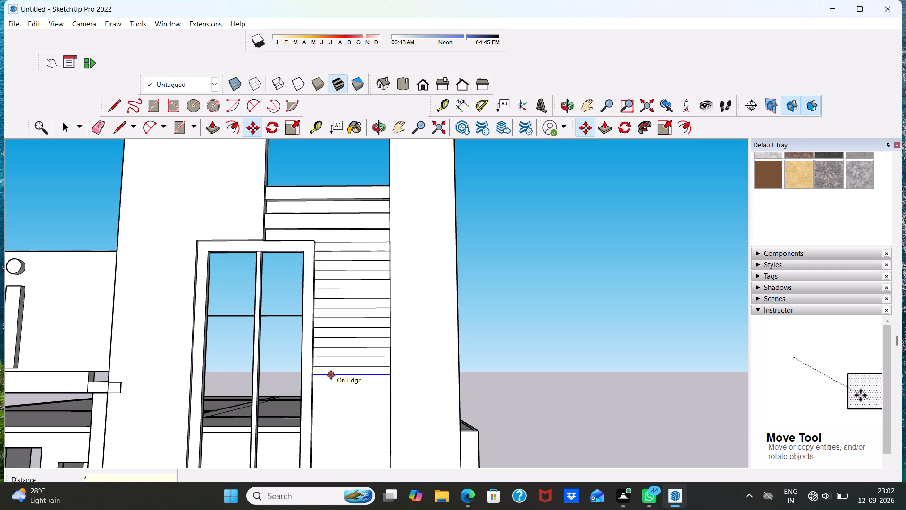
pyautogui.write('13')
pyautogui.press('Return')
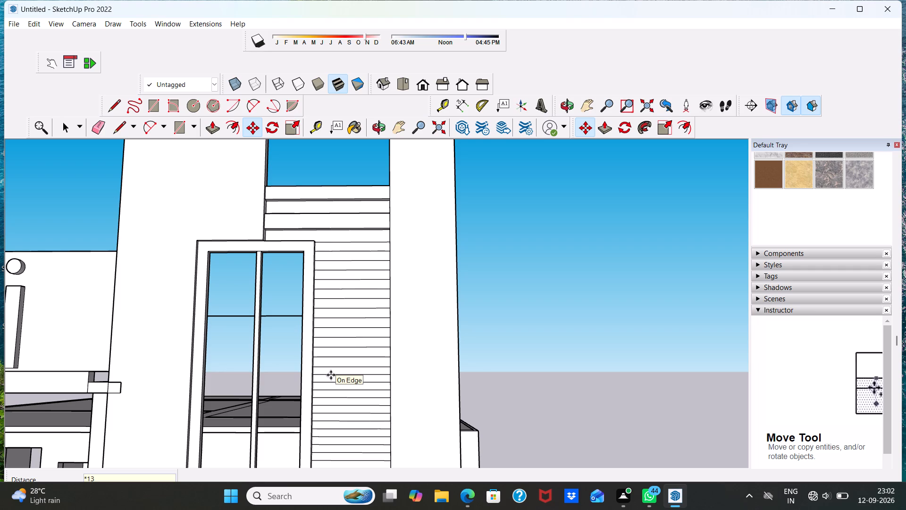
# Copy the lowest band line down about 4 11/16" and multiply the copy 9 times toward the wall base.
pyautogui.scroll(2, 331, 375)
pyautogui.scroll(-13, 340, 338)
pyautogui.scroll(8, 354, 391)
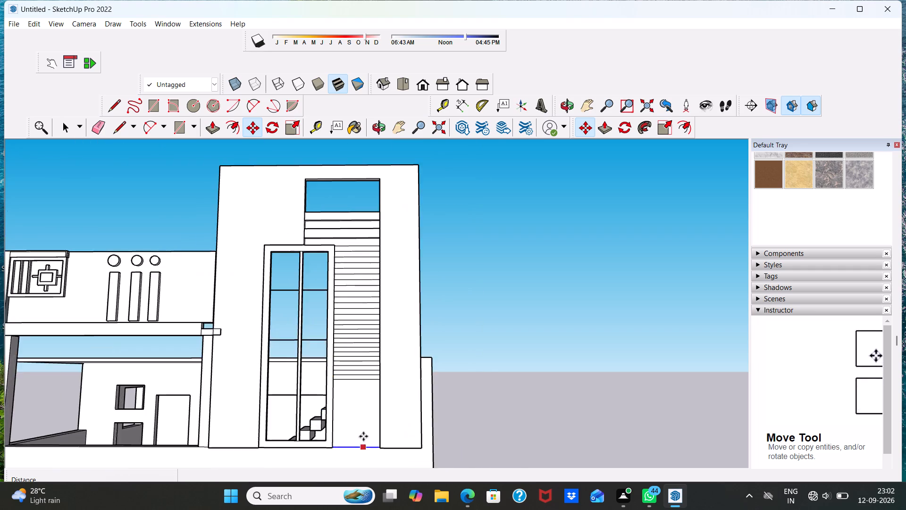
pyautogui.scroll(3, 363, 436)
pyautogui.scroll(7, 354, 313)
pyautogui.scroll(-9, 352, 306)
pyautogui.scroll(-7, 344, 359)
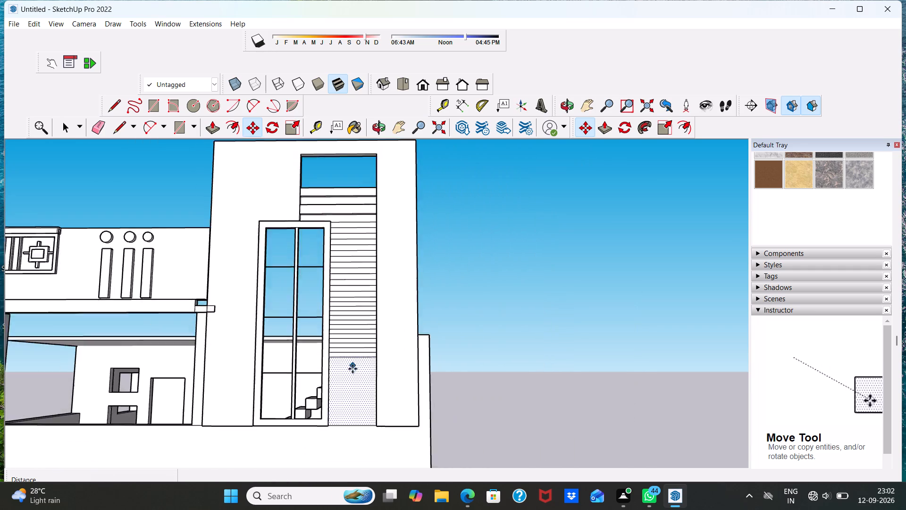
pyautogui.scroll(-2, 352, 369)
pyautogui.scroll(10, 358, 335)
pyautogui.scroll(3, 340, 400)
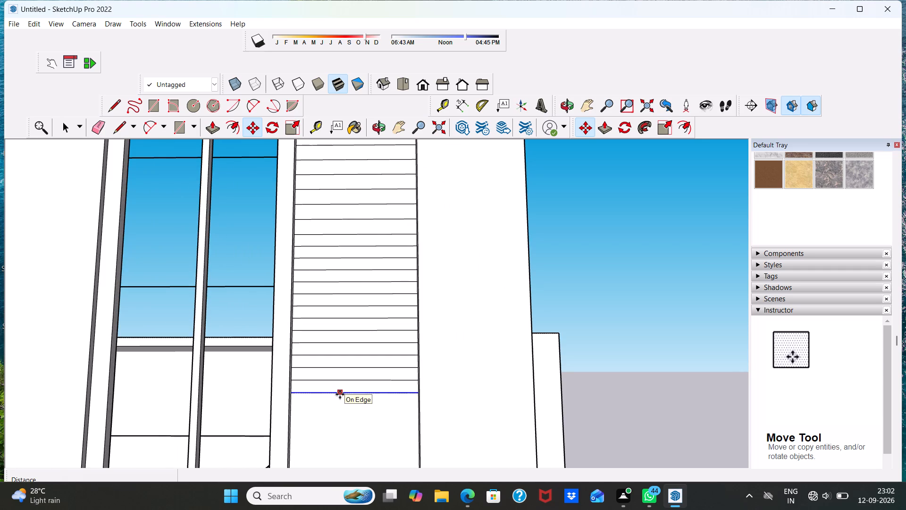
pyautogui.scroll(-9, 337, 352)
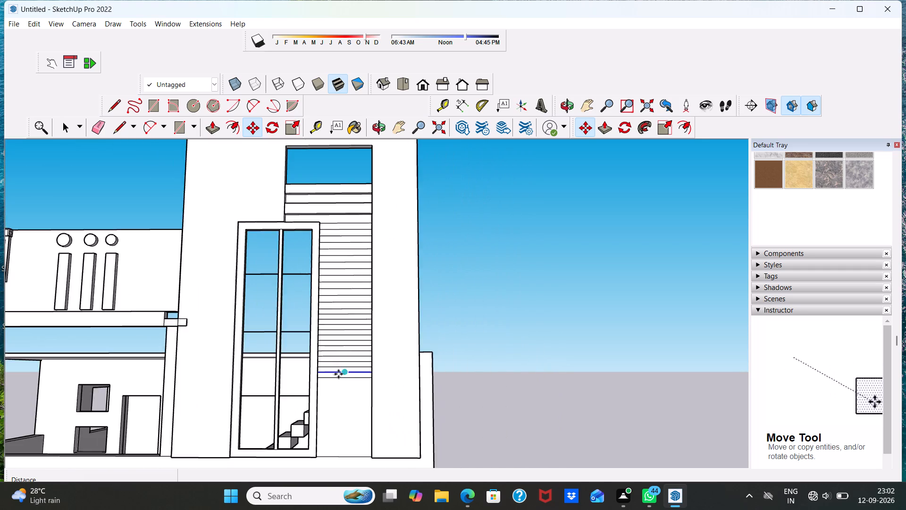
pyautogui.scroll(-3, 338, 374)
pyautogui.scroll(9, 342, 380)
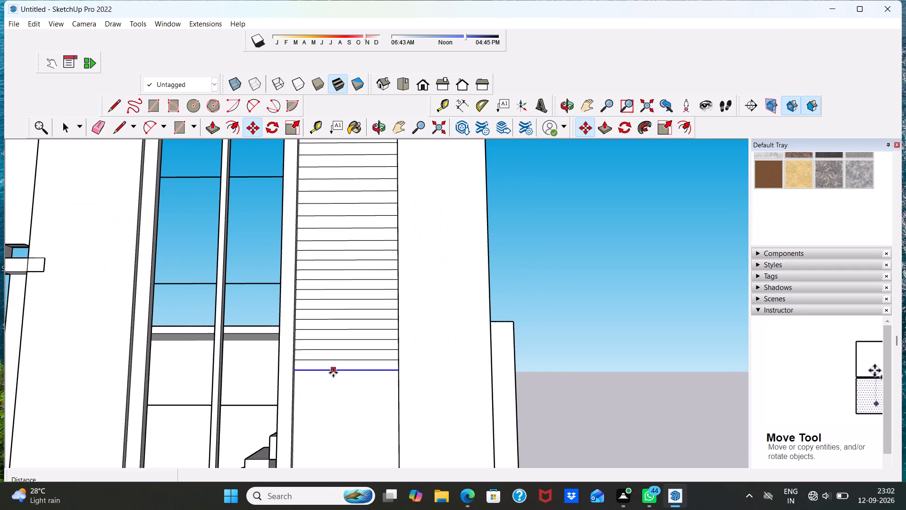
pyautogui.click(333, 372)
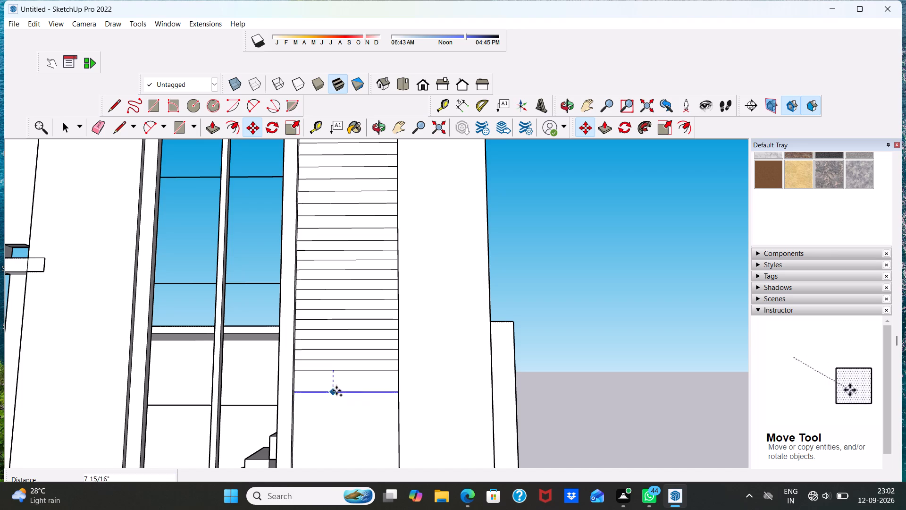
pyautogui.click(338, 383)
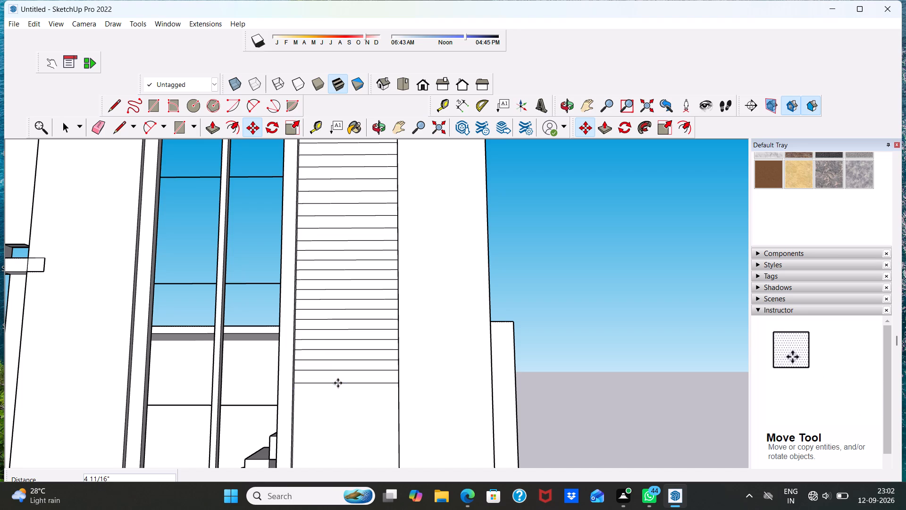
pyautogui.hotkey('shift', '*')
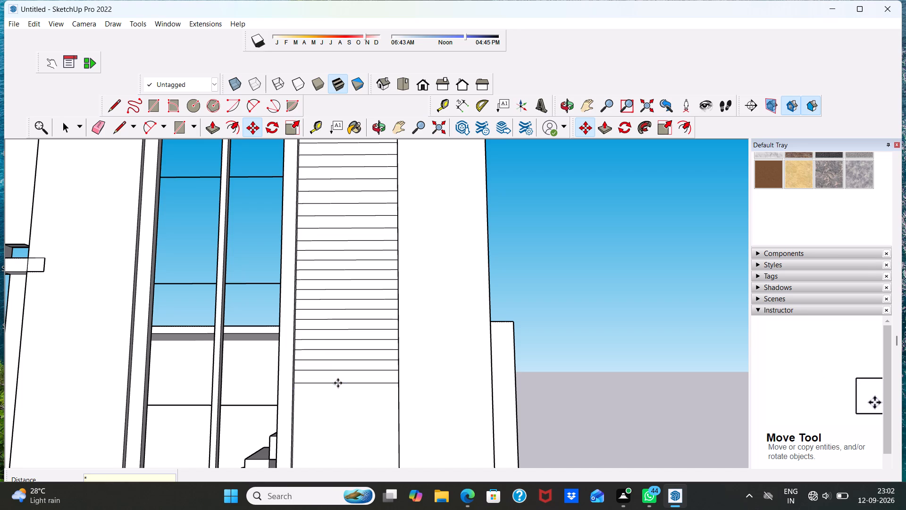
pyautogui.press('9')
pyautogui.press('Return')
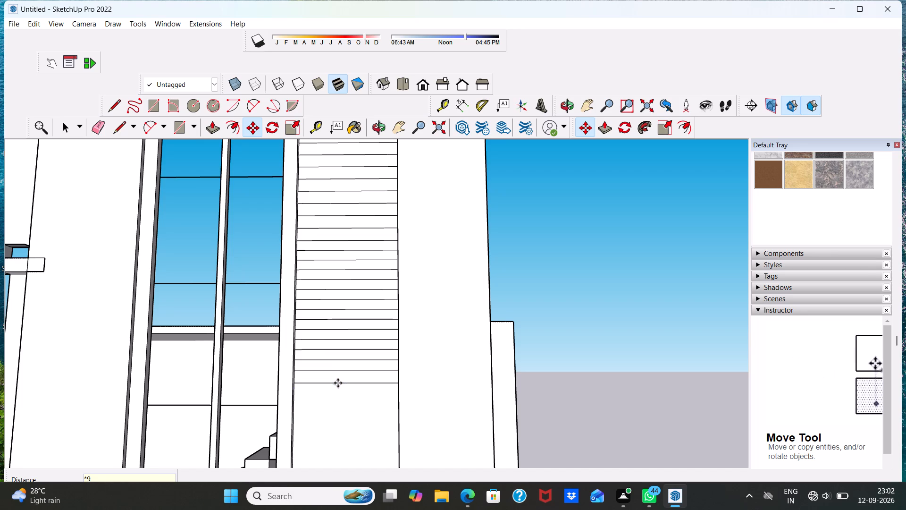
# Copy the lowest band line down once more by about 6", splitting the remaining space above the wall base.
pyautogui.scroll(-13, 350, 350)
pyautogui.scroll(8, 360, 379)
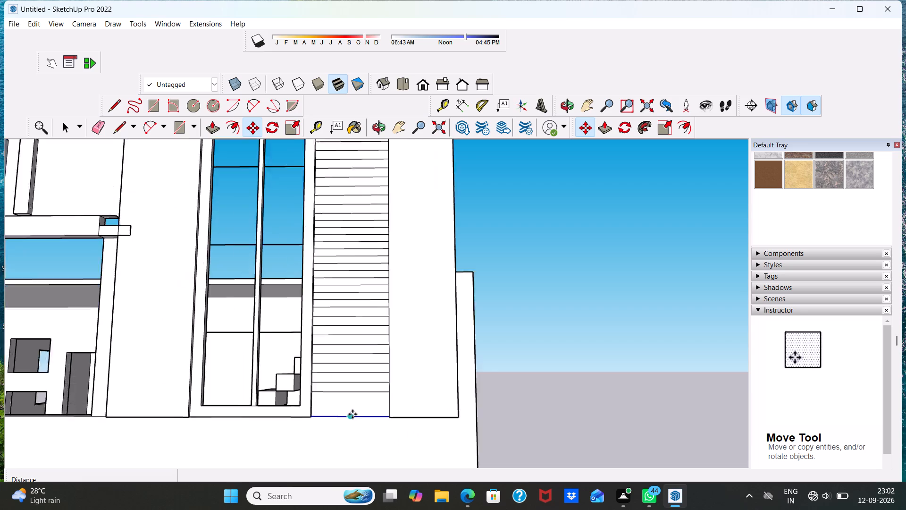
pyautogui.scroll(8, 352, 414)
pyautogui.click(335, 369)
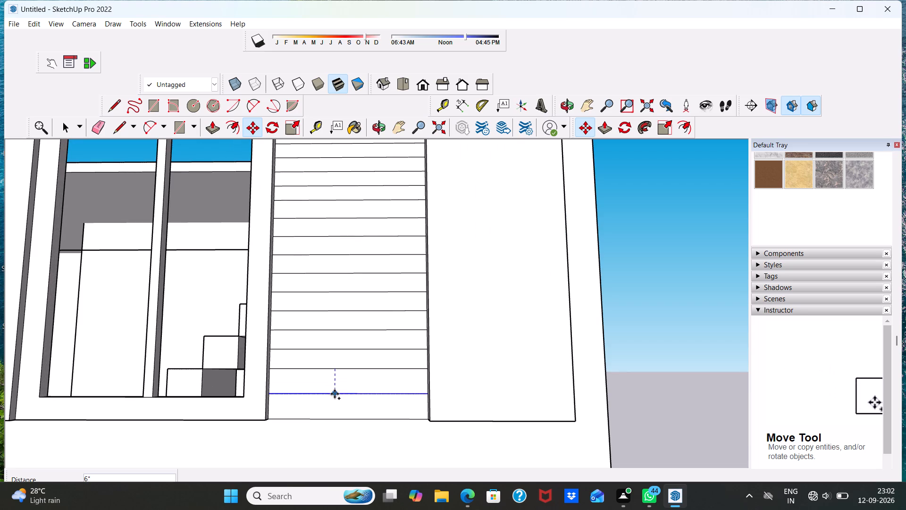
pyautogui.click(335, 394)
pyautogui.scroll(-4, 337, 384)
pyautogui.press('space')
# Push/Pull the uppermost narrow band beside the window's top corner outward by 3".
pyautogui.scroll(-4, 347, 343)
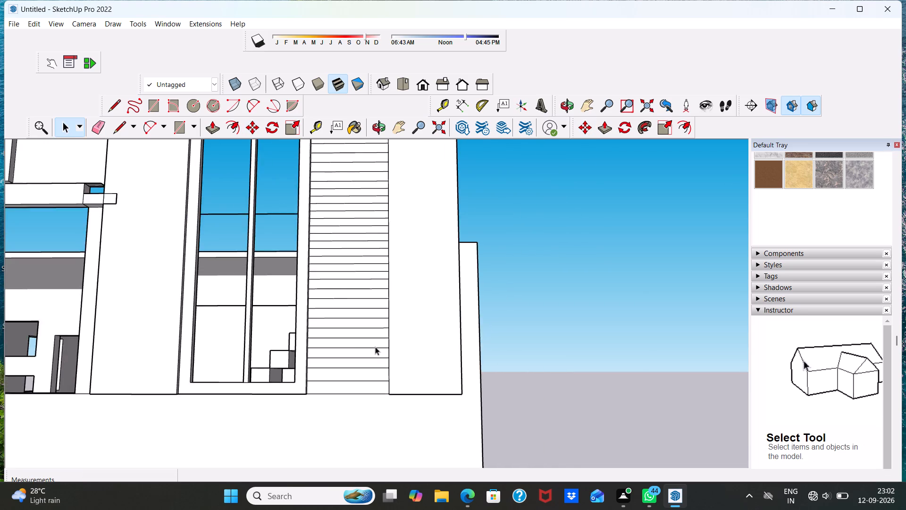
pyautogui.scroll(-1, 375, 346)
pyautogui.moveTo(375, 347); pyautogui.dragTo(393, 434, button='middle')
pyautogui.scroll(-5, 393, 434)
pyautogui.press('space')
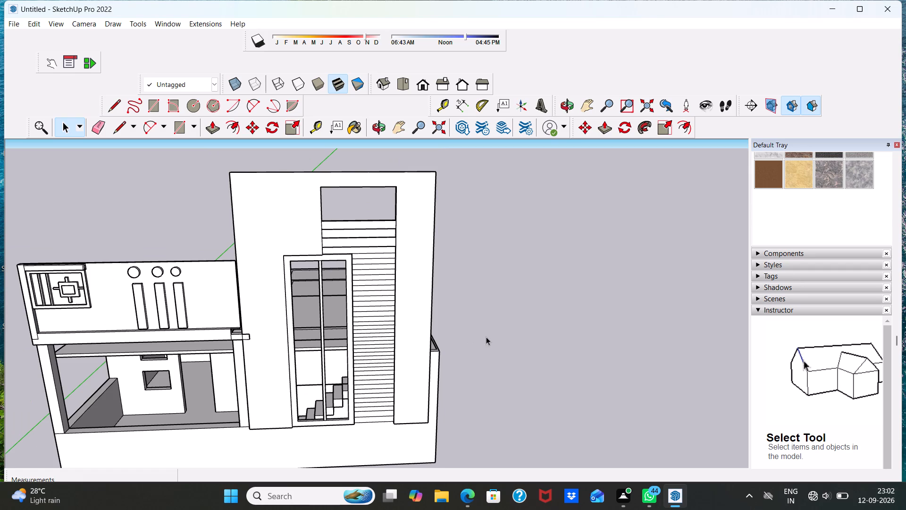
pyautogui.scroll(5, 368, 365)
pyautogui.scroll(4, 381, 418)
pyautogui.scroll(-5, 327, 333)
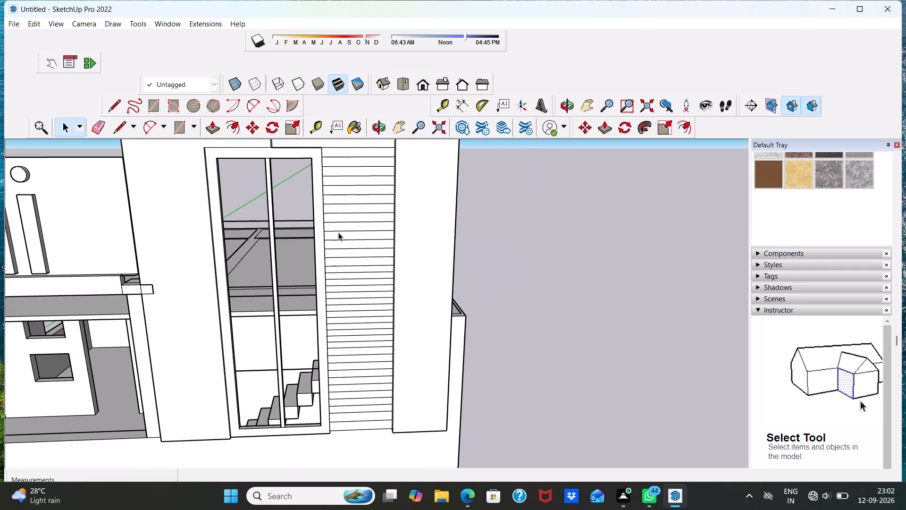
pyautogui.scroll(4, 333, 206)
pyautogui.scroll(-5, 335, 317)
pyautogui.scroll(5, 338, 189)
pyautogui.scroll(2, 343, 233)
pyautogui.click(343, 233)
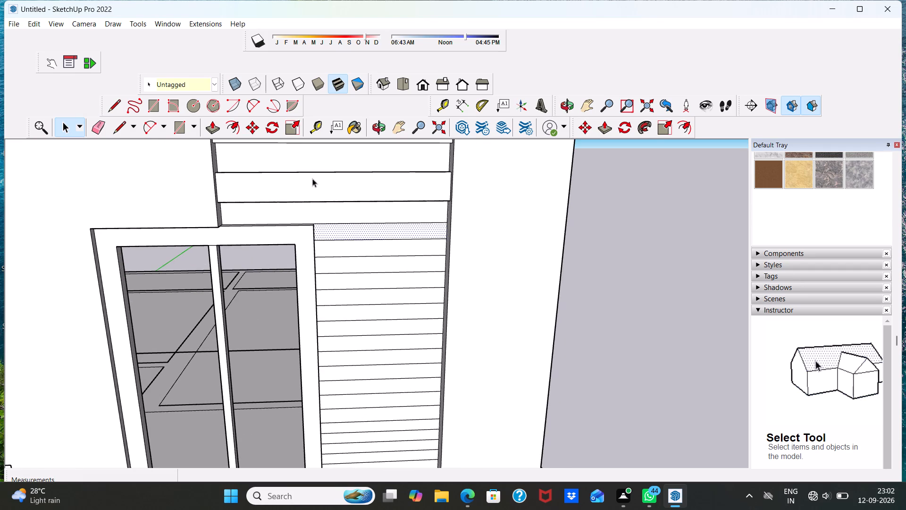
pyautogui.click(211, 128)
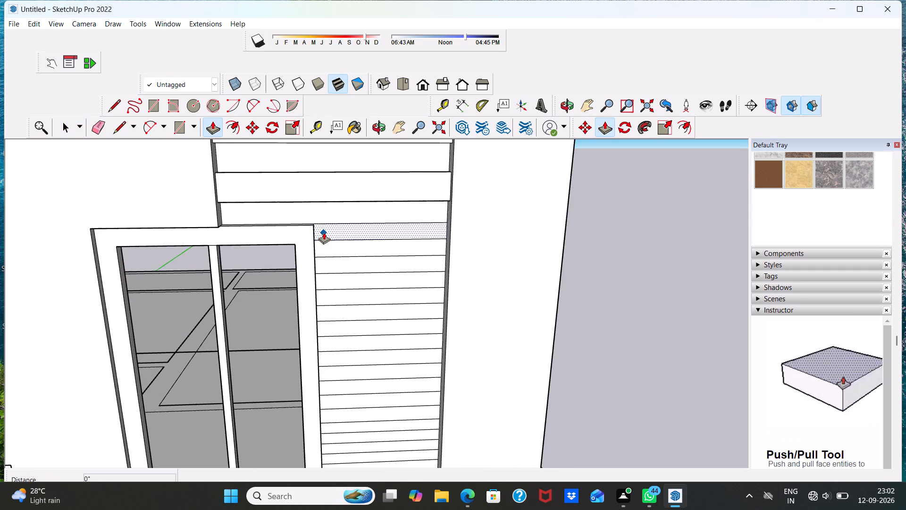
pyautogui.click(326, 229)
pyautogui.write('3"')
pyautogui.press('Return')
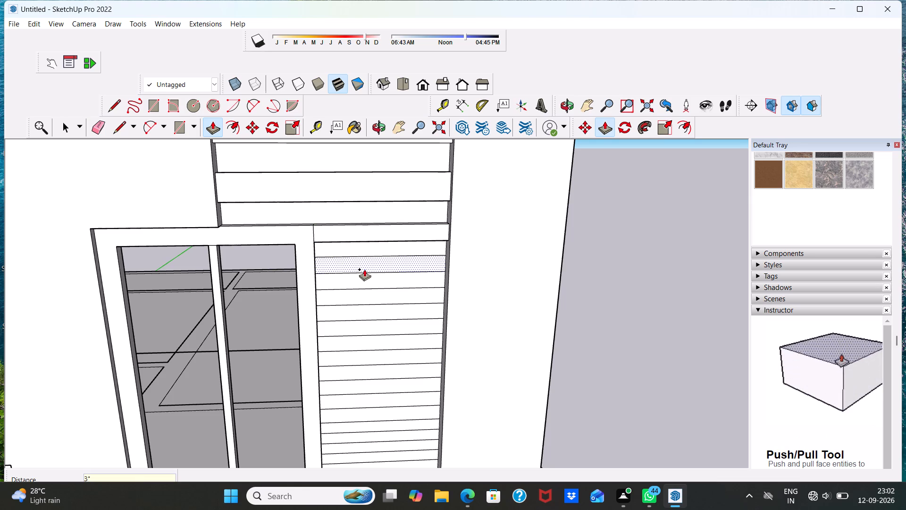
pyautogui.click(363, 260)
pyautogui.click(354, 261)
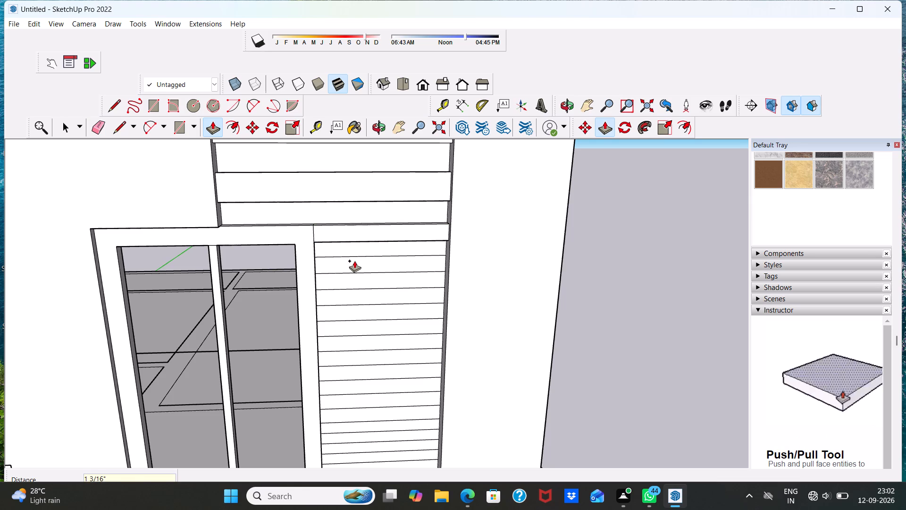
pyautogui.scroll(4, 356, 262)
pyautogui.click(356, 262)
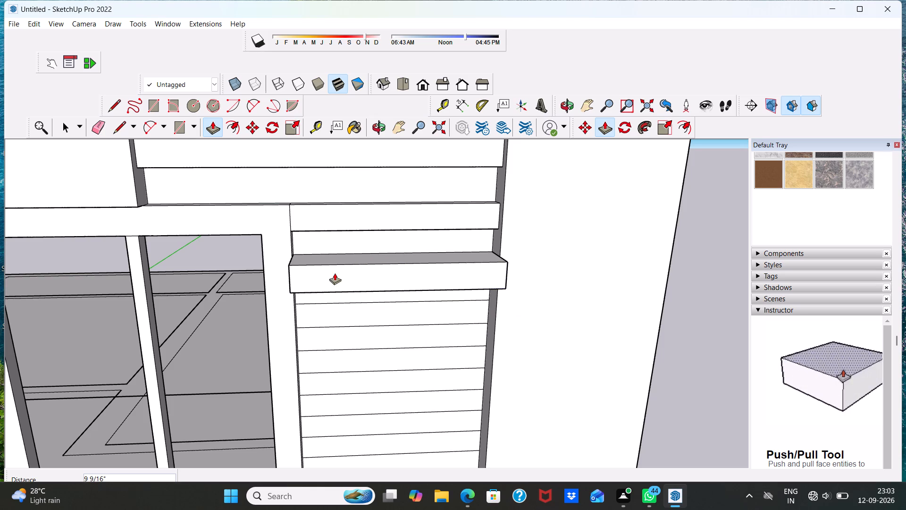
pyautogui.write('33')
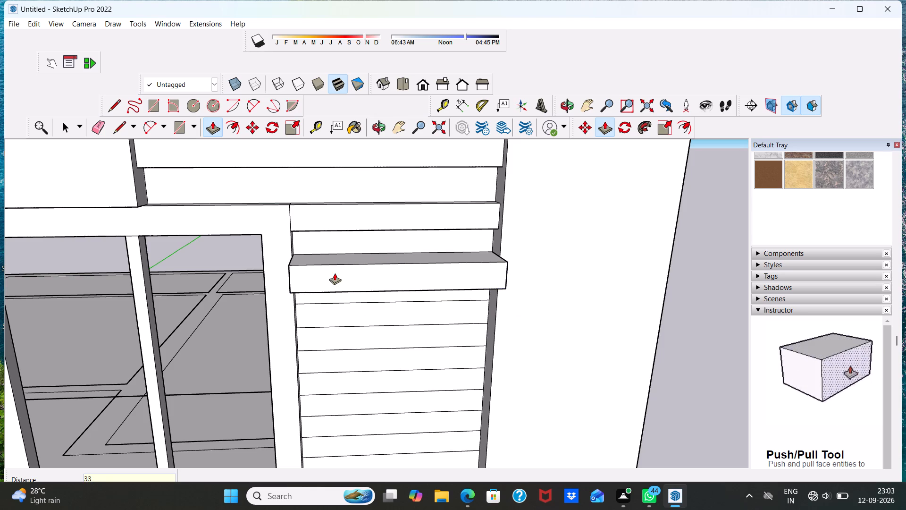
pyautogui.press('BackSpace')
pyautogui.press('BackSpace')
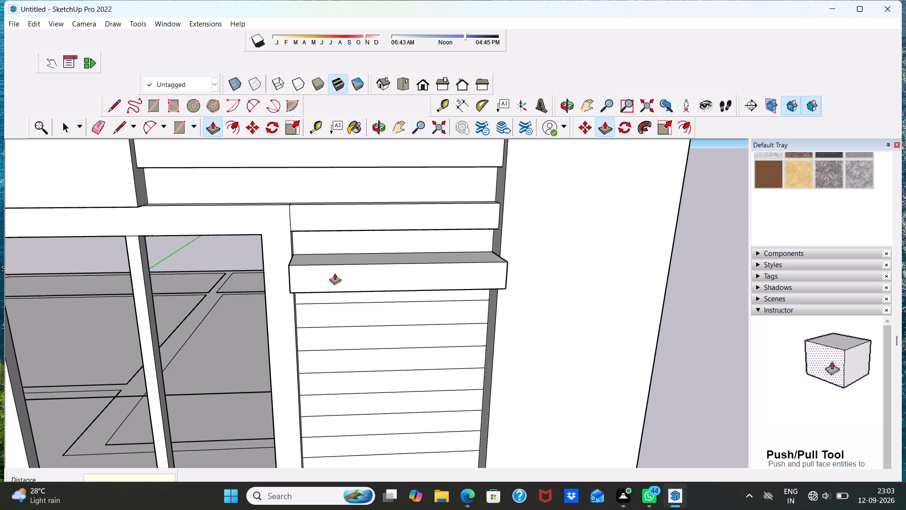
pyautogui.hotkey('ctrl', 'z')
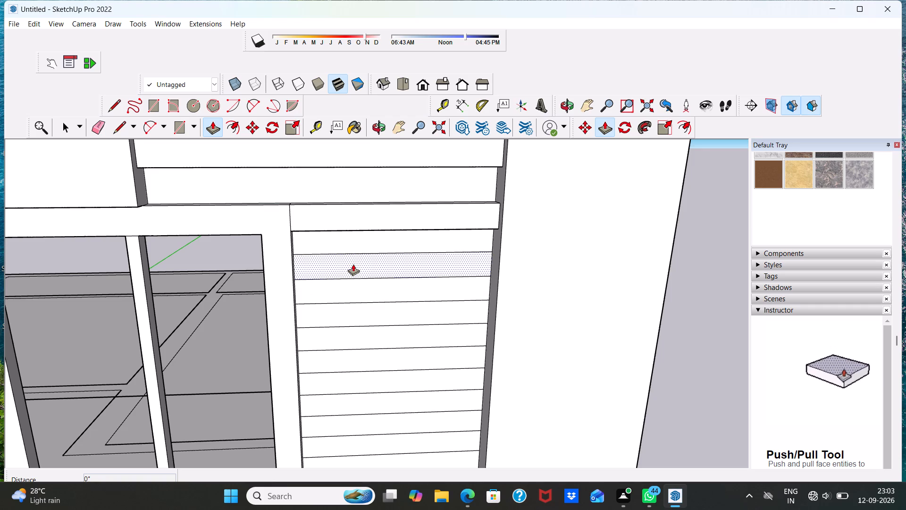
# Push/Pull the next two alternate bands below the uppermost projecting narrow band outward by 3", leaving one recessed band between each.
pyautogui.click(353, 264)
pyautogui.write('3"')
pyautogui.press('Return')
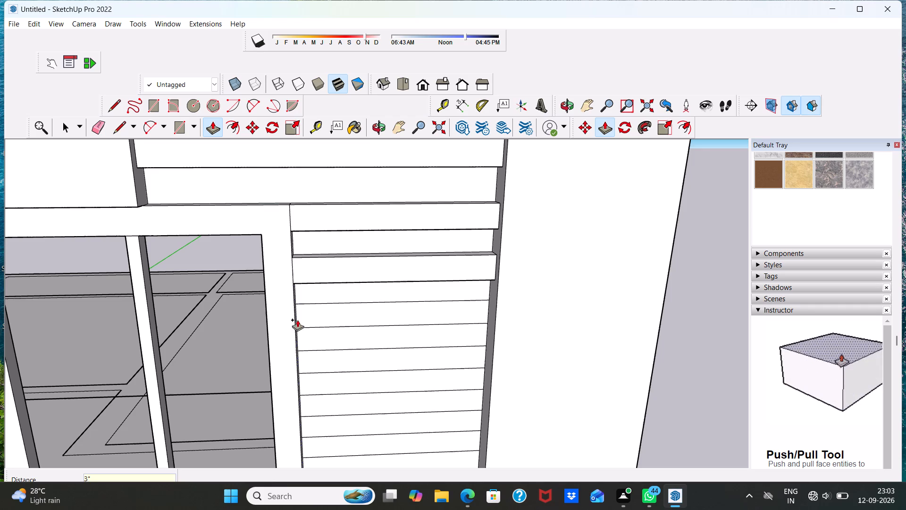
pyautogui.click(318, 313)
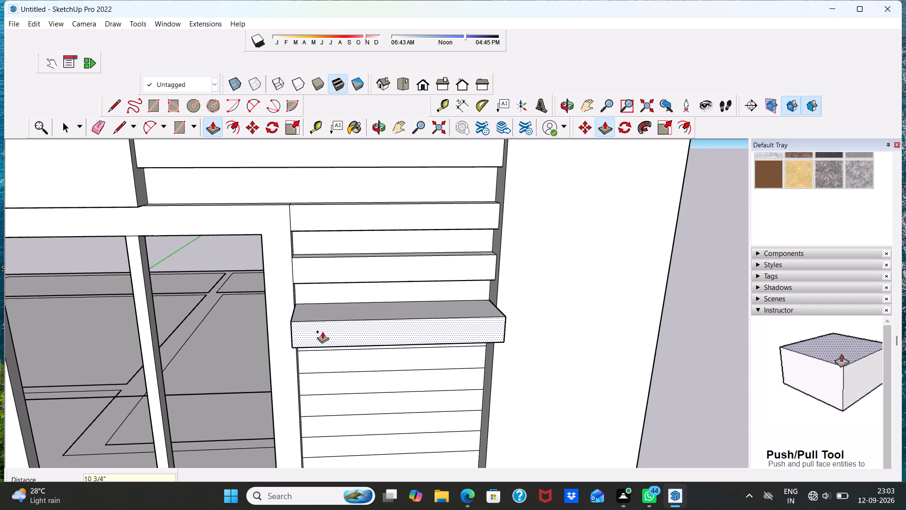
pyautogui.write('3"')
pyautogui.press('Return')
# Push/Pull the next three alternate bands down the recessed wall beside the window outward by 3" each.
pyautogui.scroll(-4, 176, 283)
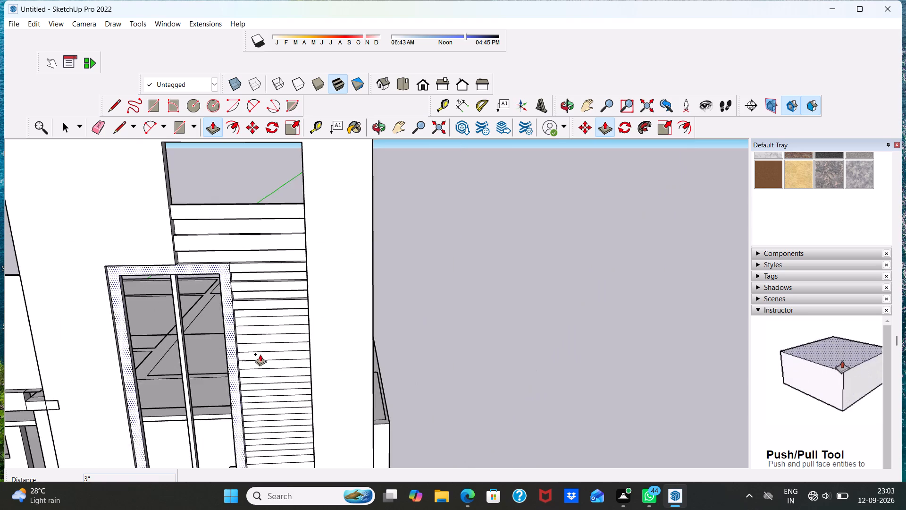
pyautogui.scroll(-4, 293, 398)
pyautogui.scroll(14, 277, 401)
pyautogui.scroll(-4, 248, 317)
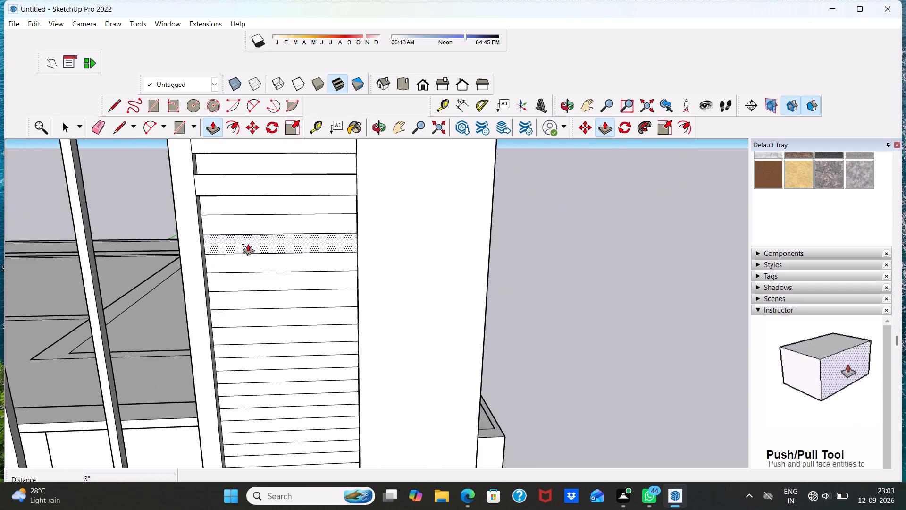
pyautogui.click(245, 223)
pyautogui.write('3"')
pyautogui.press('Return')
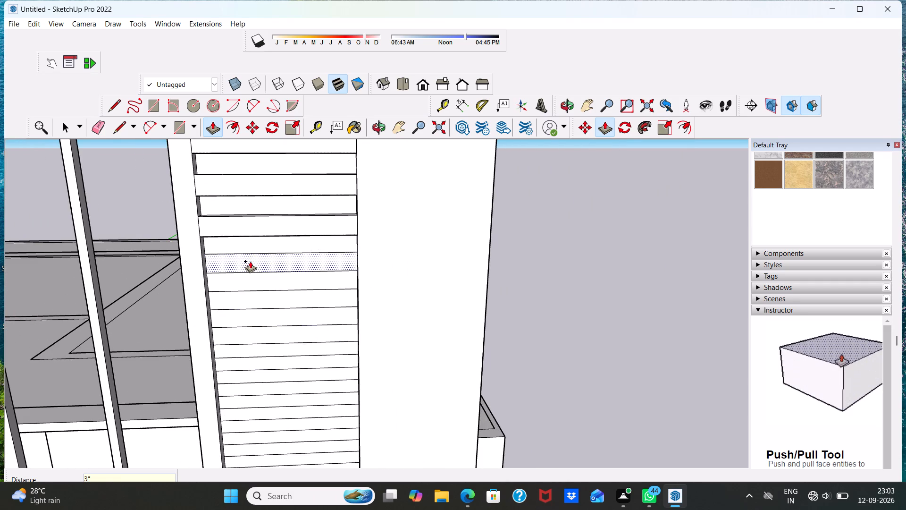
pyautogui.click(250, 260)
pyautogui.write('3"')
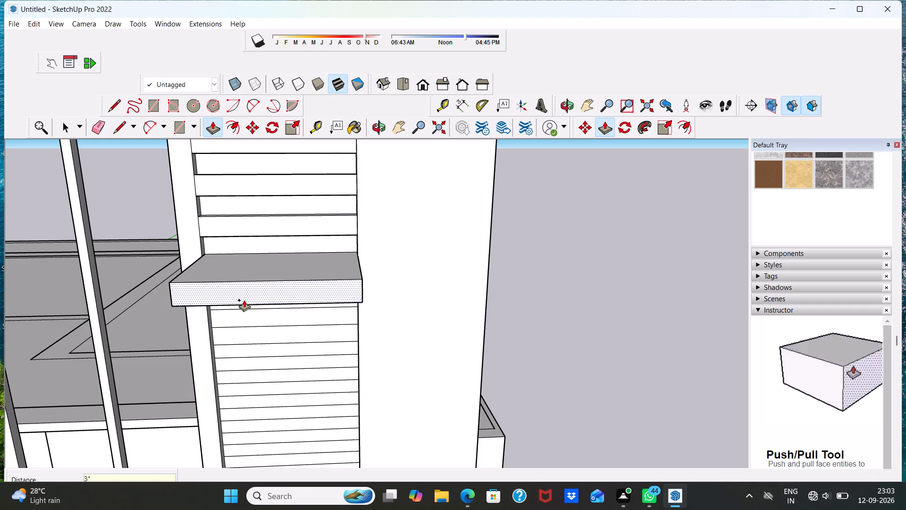
pyautogui.press('Return')
pyautogui.click(237, 300)
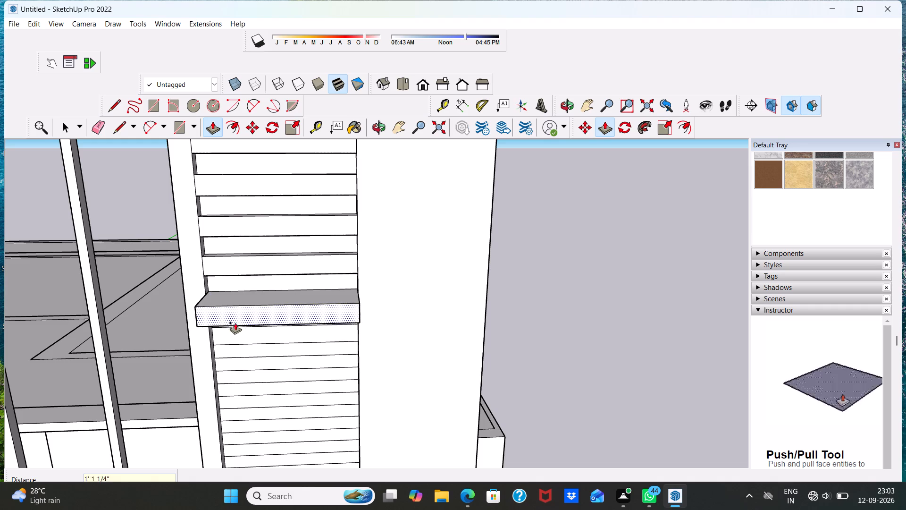
pyautogui.write('3"')
pyautogui.press('Return')
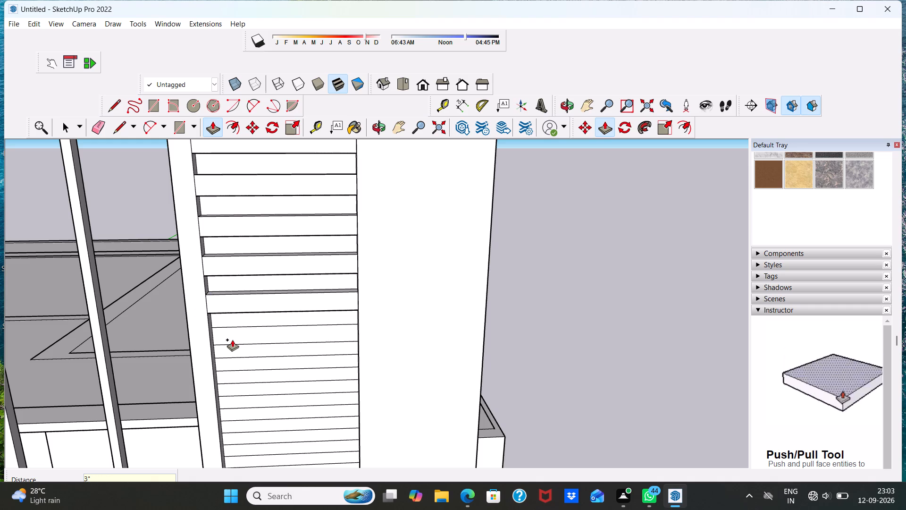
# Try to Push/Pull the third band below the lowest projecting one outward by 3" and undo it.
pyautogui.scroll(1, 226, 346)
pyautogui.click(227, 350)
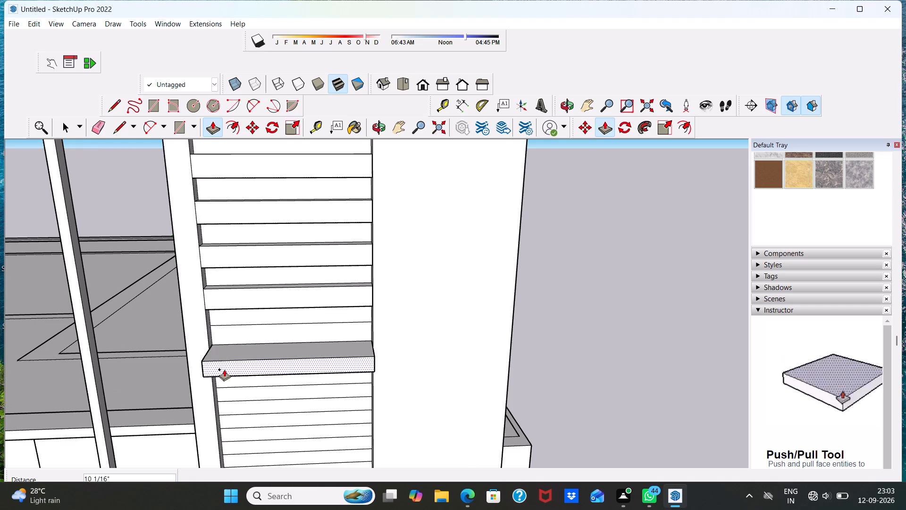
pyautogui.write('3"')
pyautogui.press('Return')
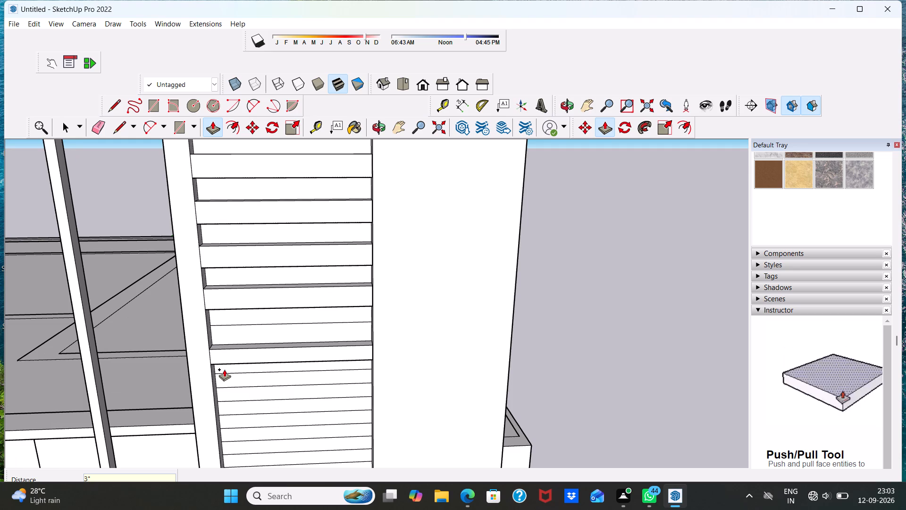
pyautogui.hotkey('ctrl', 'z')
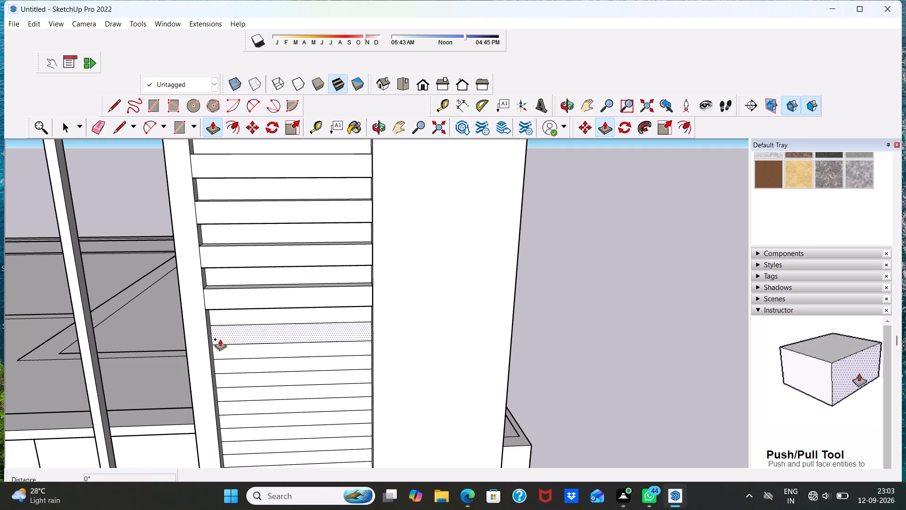
# Push/Pull three more alternate bands outward by 3" each, starting with the second band below the lowest projecting one.
pyautogui.click(230, 332)
pyautogui.write('3"')
pyautogui.press('Return')
pyautogui.moveTo(254, 386); pyautogui.dragTo(263, 271, button='middle')
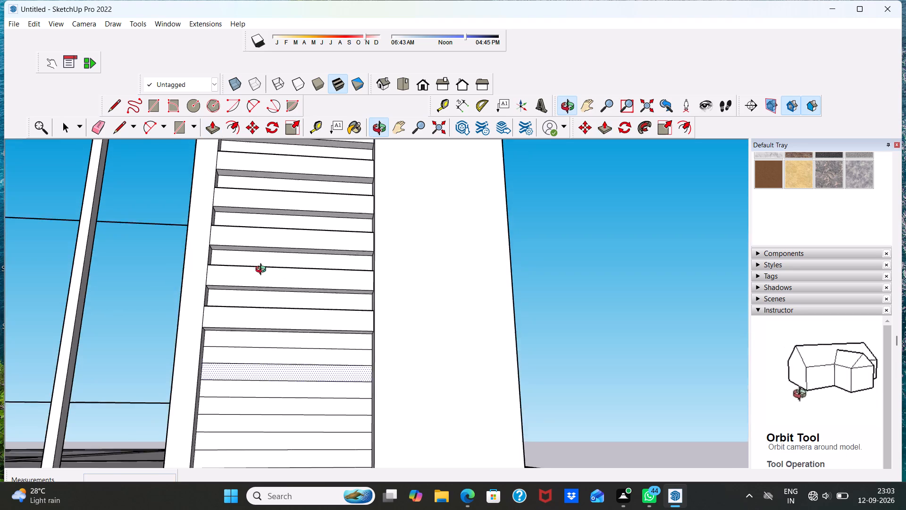
pyautogui.moveTo(263, 271); pyautogui.dragTo(258, 291, button='middle')
pyautogui.scroll(1, 231, 374)
pyautogui.click(227, 359)
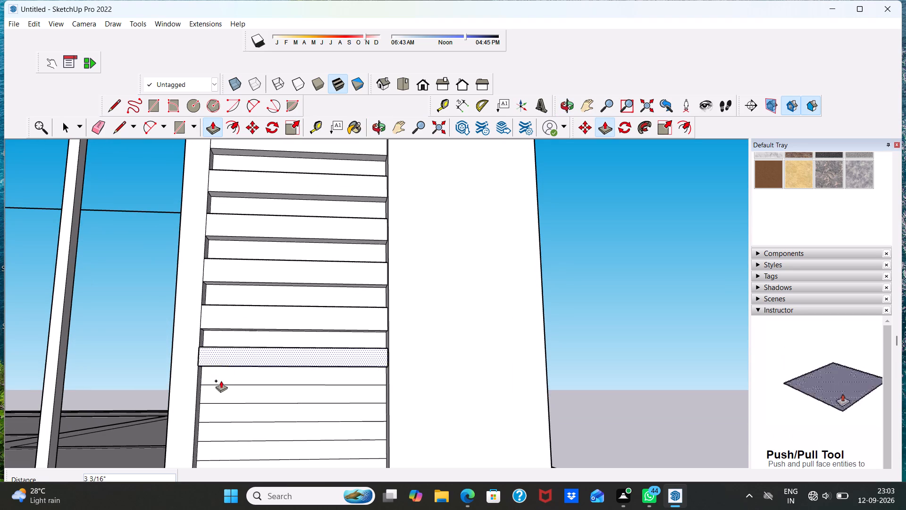
pyautogui.write('3"')
pyautogui.press('Return')
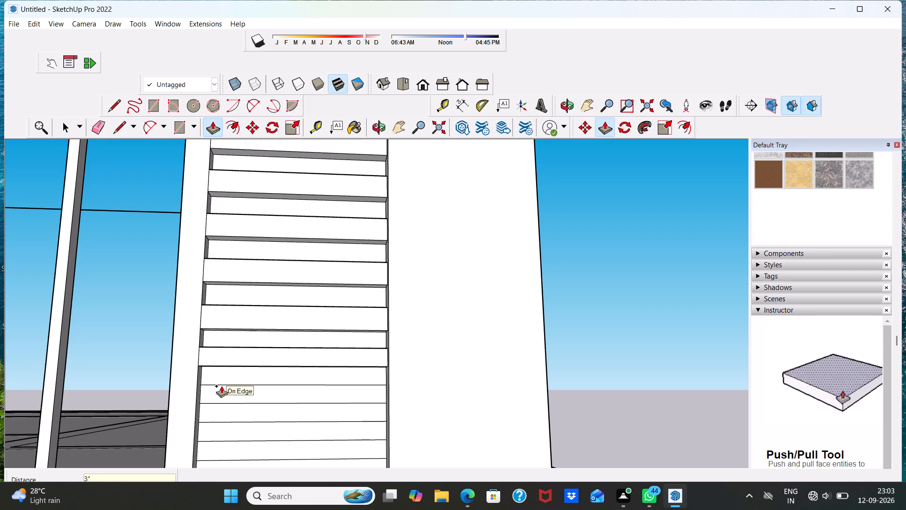
pyautogui.click(225, 389)
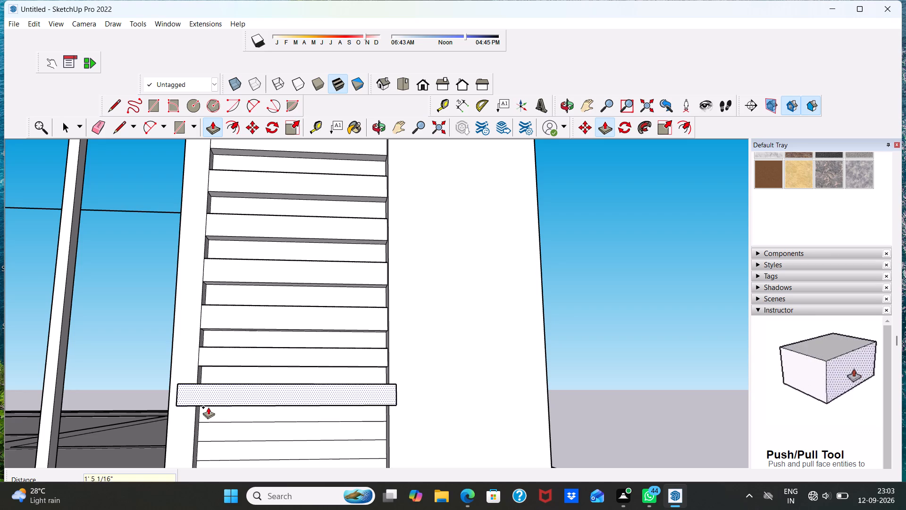
pyautogui.write('3"')
pyautogui.press('Return')
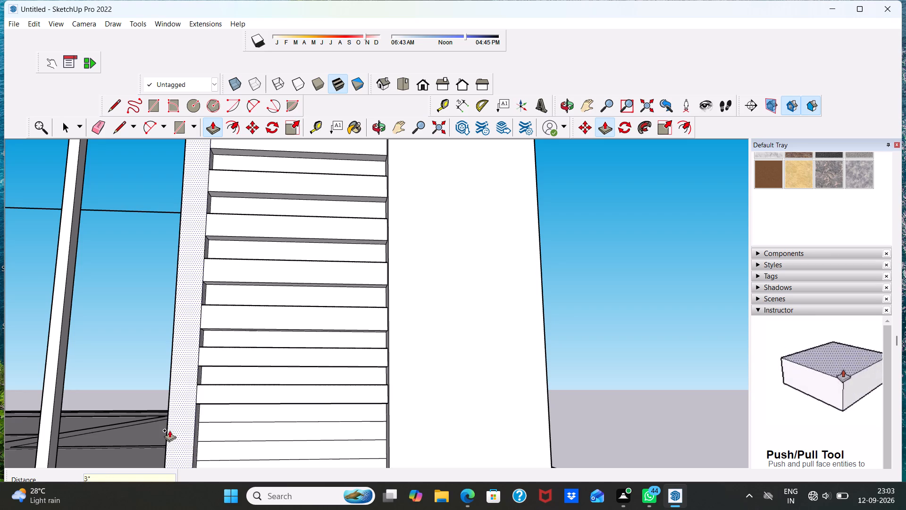
# Push/Pull the next two alternate bands further down beside the window outward by 3" each.
pyautogui.scroll(-4, 270, 403)
pyautogui.scroll(6, 263, 437)
pyautogui.scroll(-6, 259, 422)
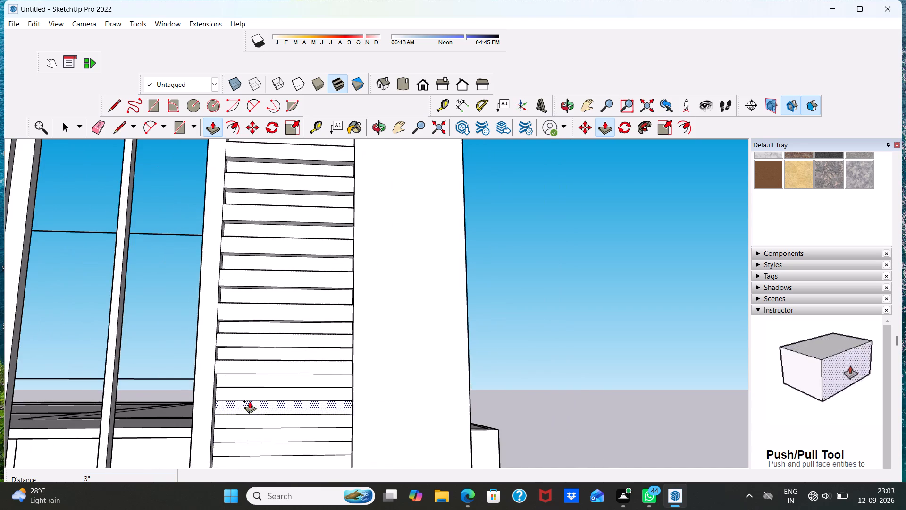
pyautogui.scroll(2, 250, 398)
pyautogui.click(250, 395)
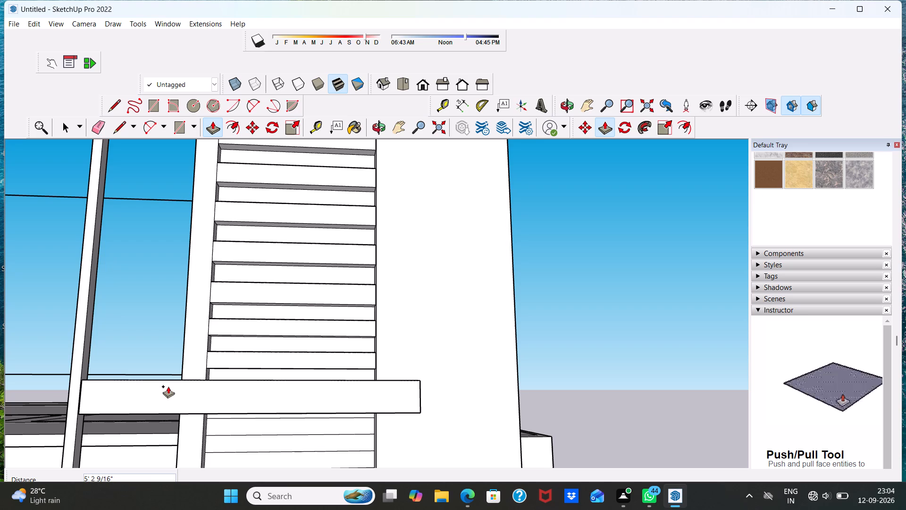
pyautogui.write('3"')
pyautogui.press('Return')
pyautogui.scroll(-4, 204, 390)
pyautogui.scroll(-2, 237, 509)
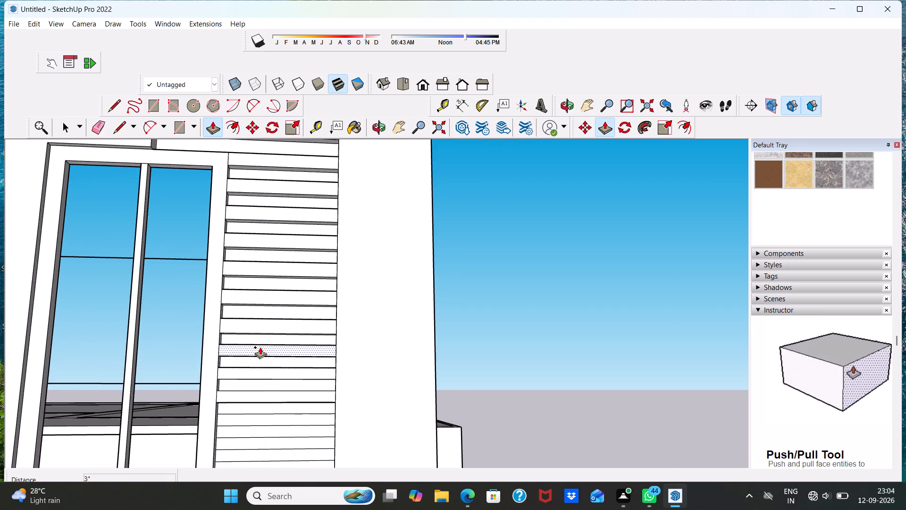
pyautogui.scroll(1, 260, 347)
pyautogui.scroll(-10, 261, 355)
pyautogui.scroll(6, 274, 410)
pyautogui.scroll(6, 257, 376)
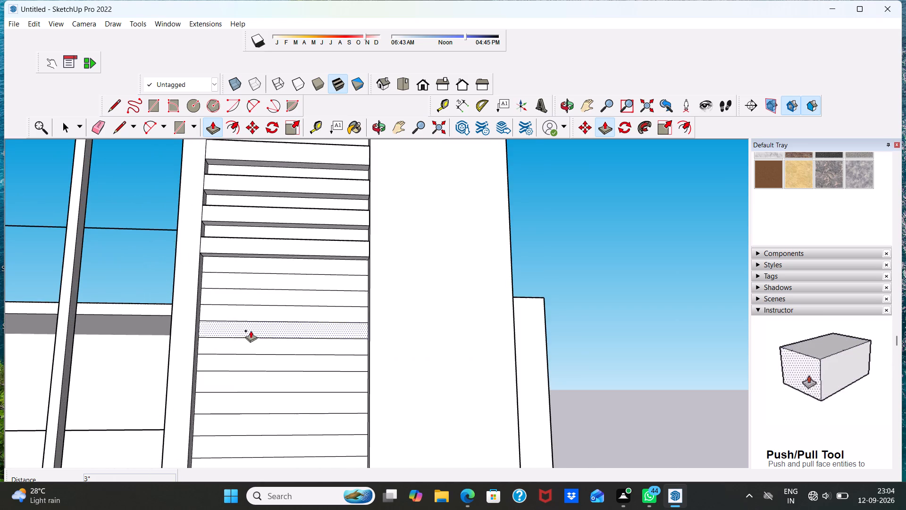
pyautogui.scroll(1, 220, 289)
pyautogui.click(215, 276)
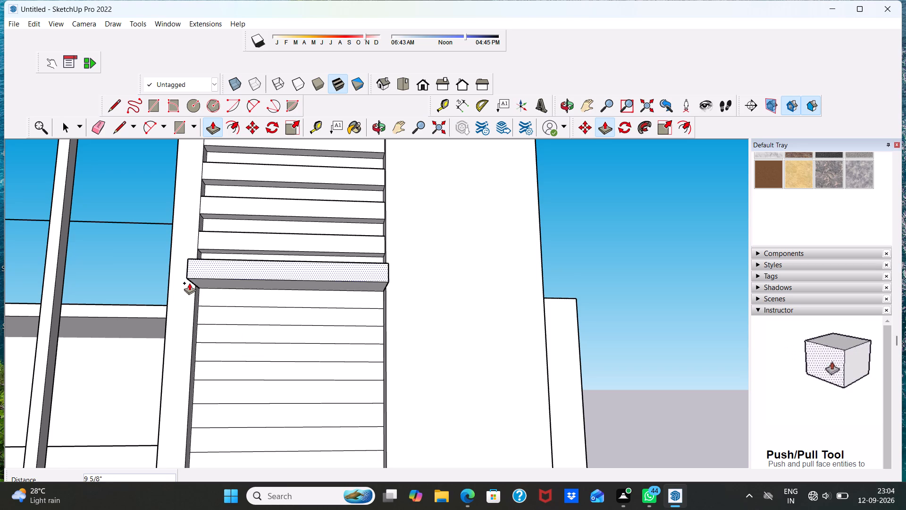
pyautogui.write('3"')
pyautogui.press('Return')
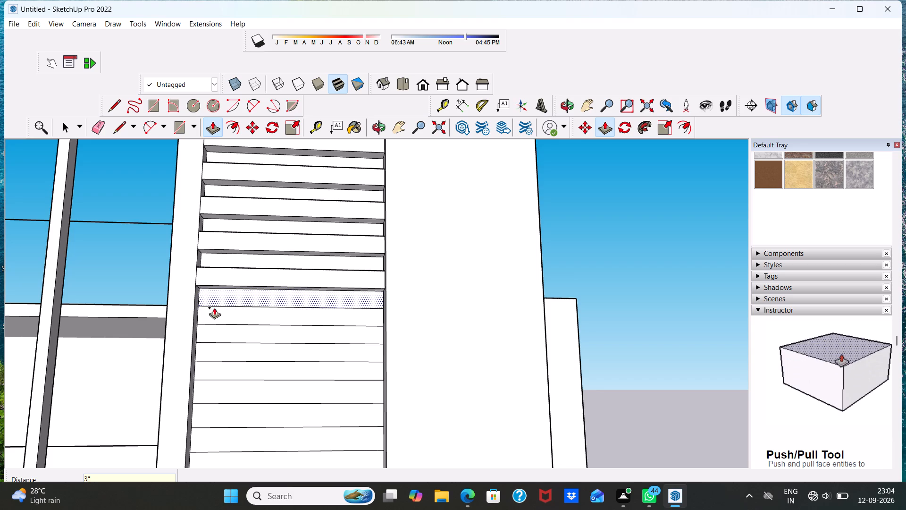
# Push/Pull the next three alternate bands outward by 3" each, ending with the first taller band of the lower wall.
pyautogui.click(214, 314)
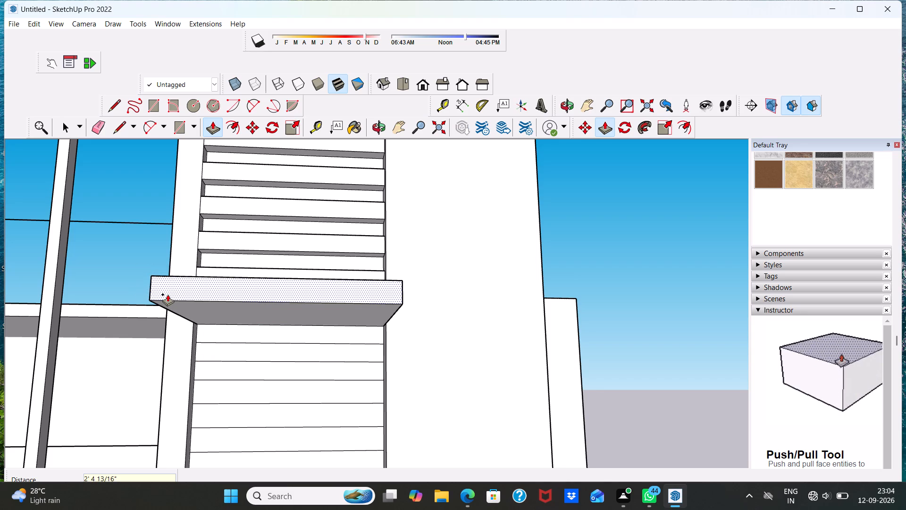
pyautogui.write('3"\\')
pyautogui.press('Return')
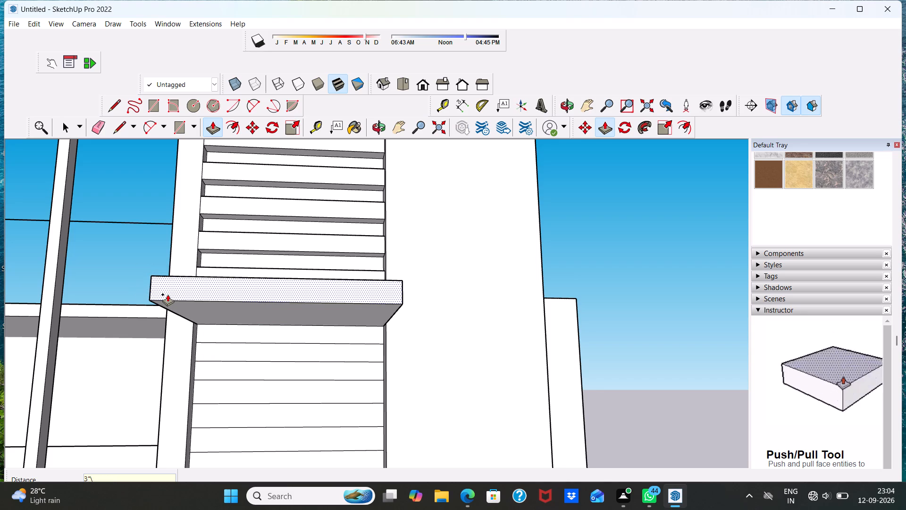
pyautogui.press('Return')
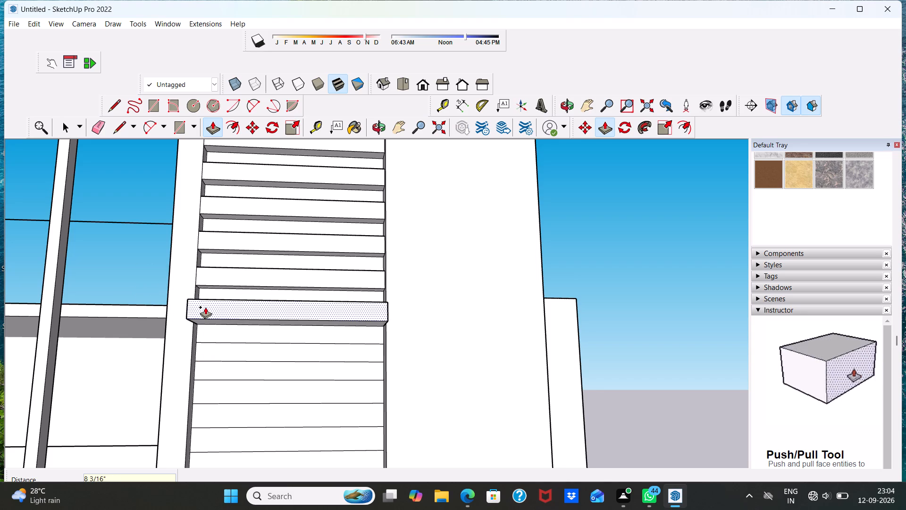
pyautogui.write('3"')
pyautogui.press('Return')
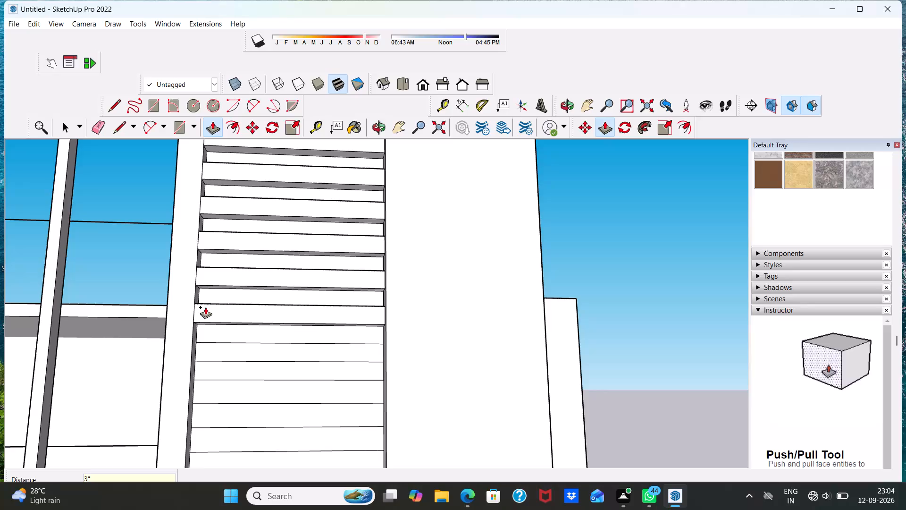
pyautogui.click(199, 348)
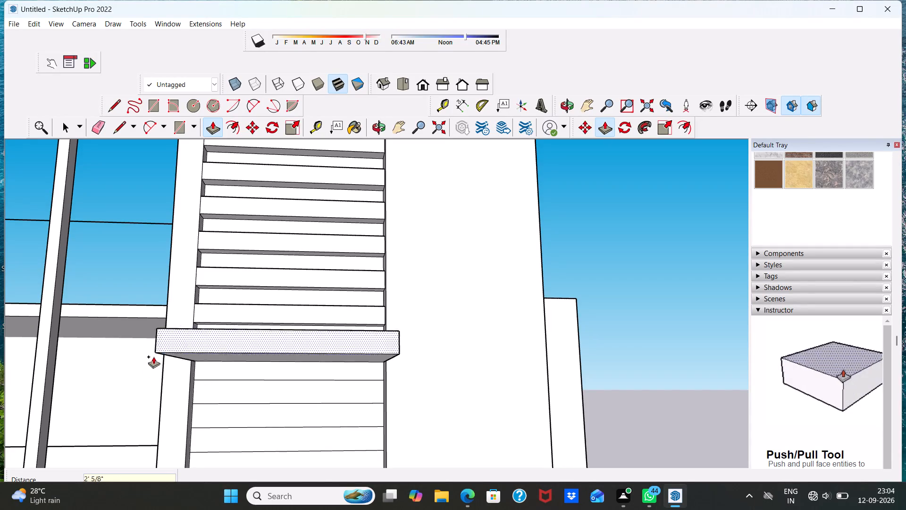
pyautogui.write('3"')
pyautogui.press('Return')
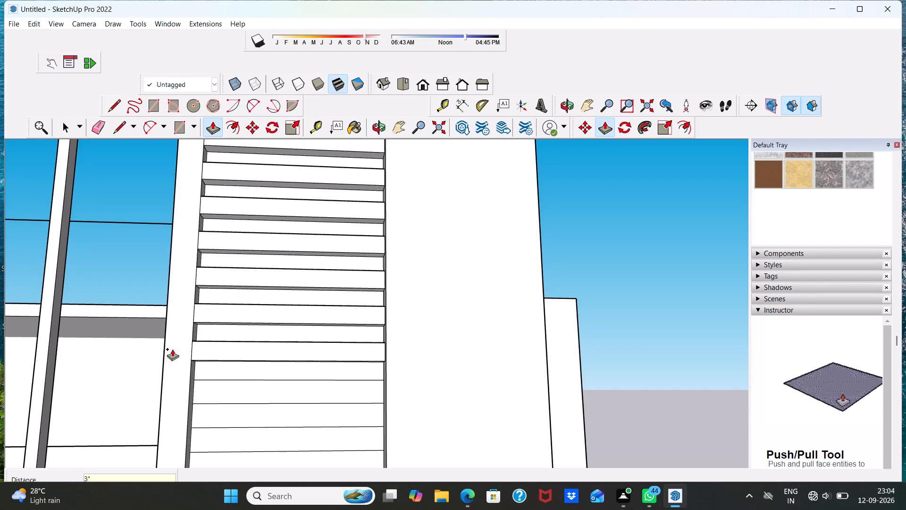
pyautogui.scroll(1, 172, 349)
pyautogui.click(220, 399)
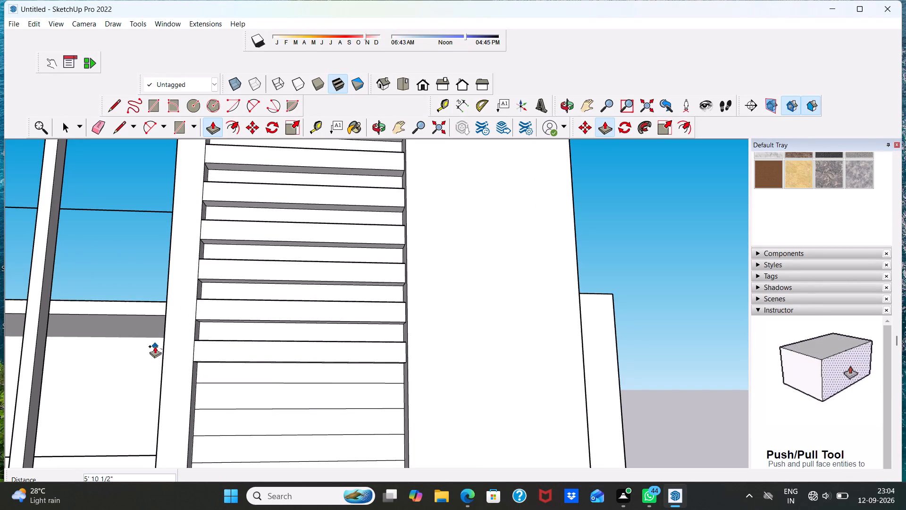
pyautogui.write('3"')
pyautogui.press('Return')
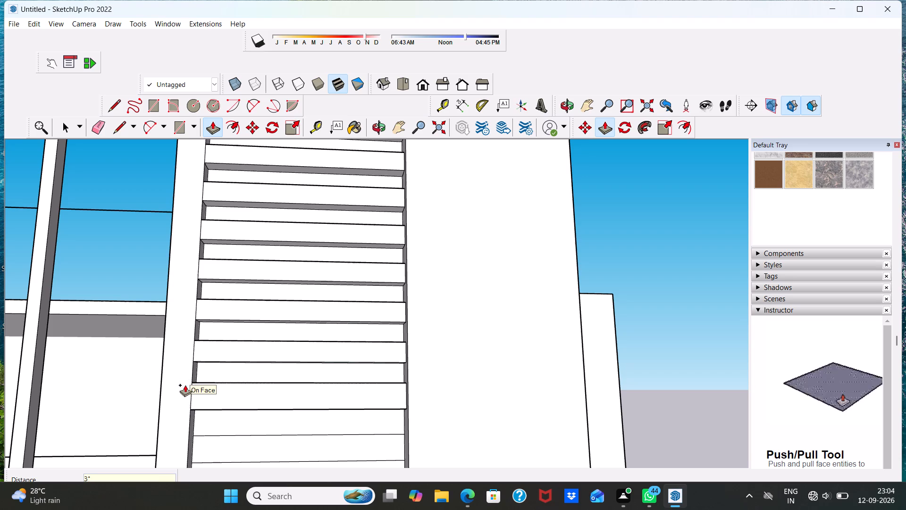
# Push/Pull the next three alternate bands of the lower wall beside the tall window outward by 3" each.
pyautogui.scroll(-10, 64, 395)
pyautogui.scroll(4, 186, 423)
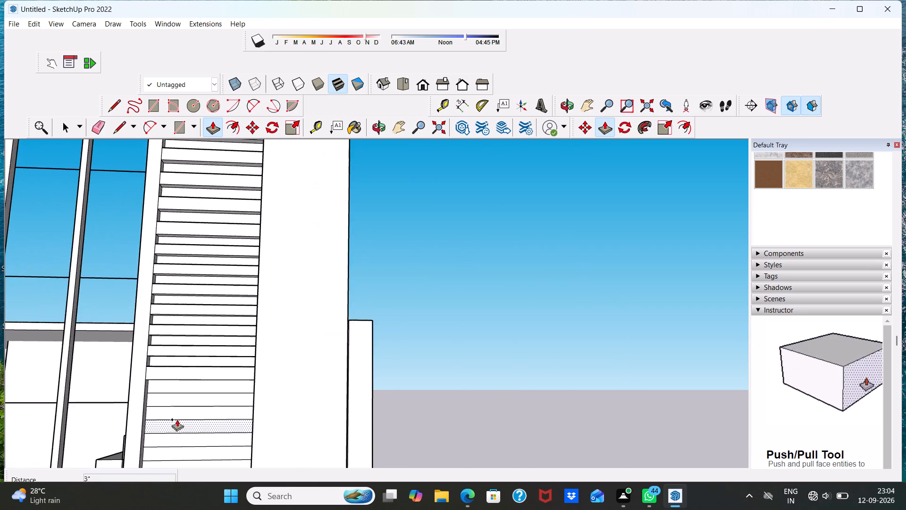
pyautogui.scroll(8, 176, 414)
pyautogui.scroll(-4, 92, 313)
pyautogui.scroll(3, 133, 383)
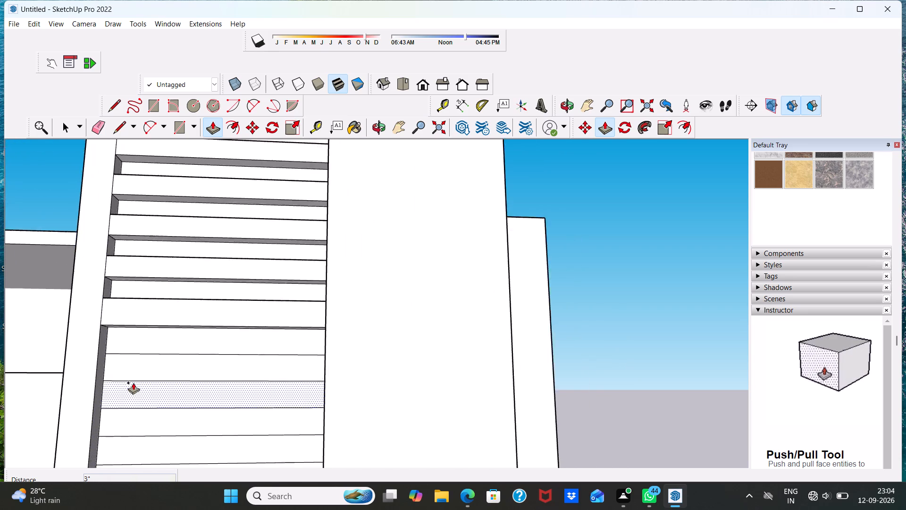
pyautogui.scroll(-4, 133, 382)
pyautogui.moveTo(128, 393); pyautogui.dragTo(223, 284, button='middle')
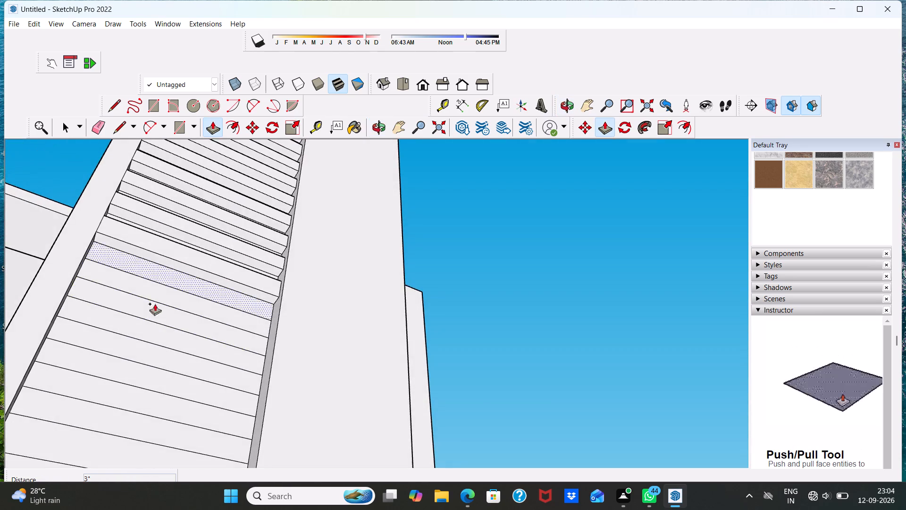
pyautogui.scroll(2, 96, 287)
pyautogui.click(99, 264)
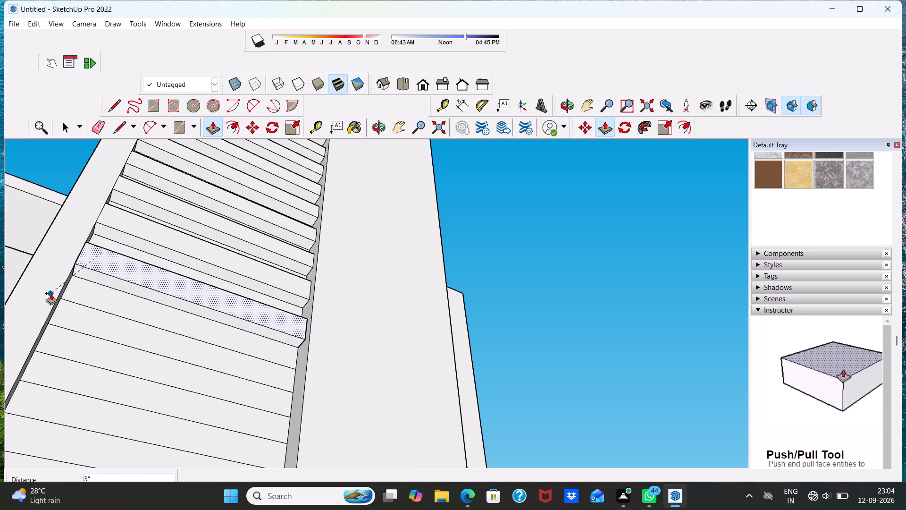
pyautogui.write('3"')
pyautogui.press('Return')
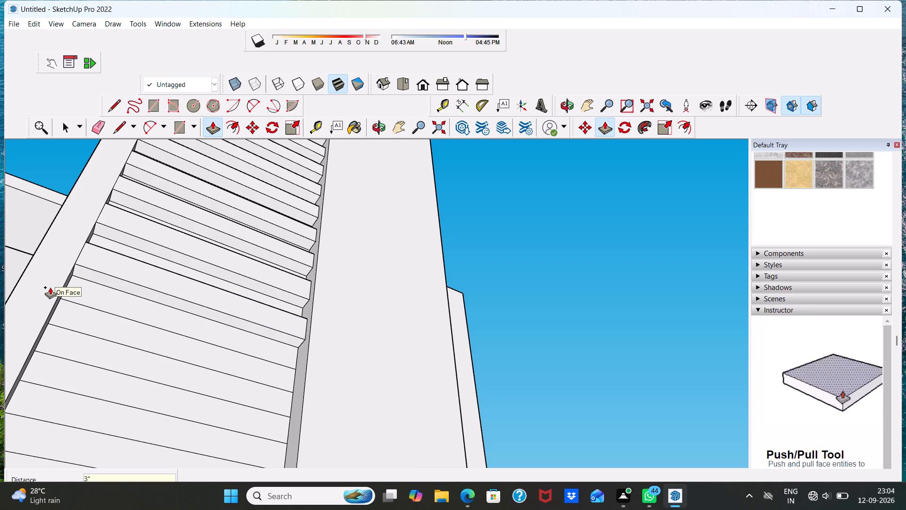
pyautogui.click(76, 307)
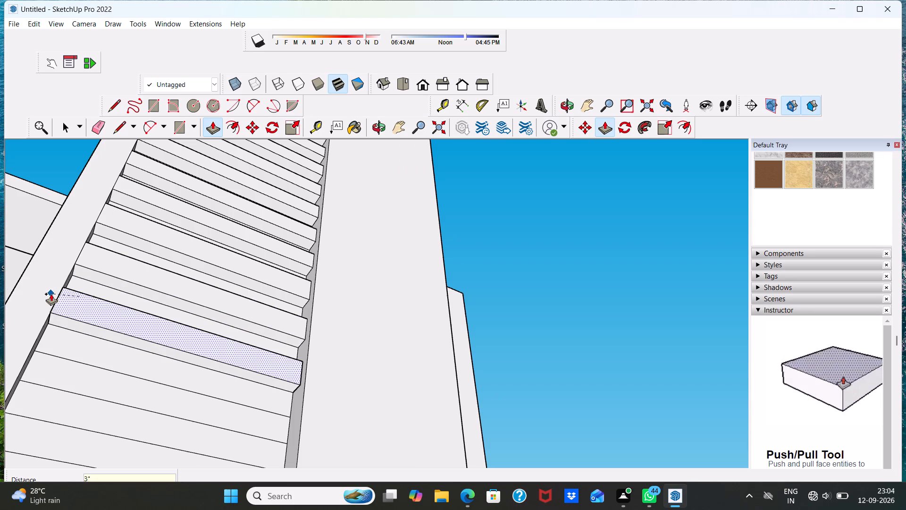
pyautogui.write('3"')
pyautogui.press('Return')
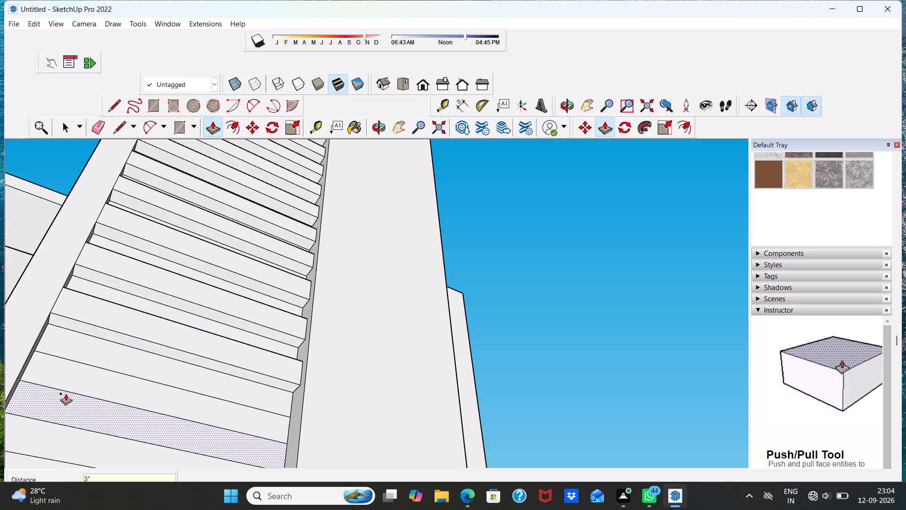
pyautogui.click(59, 373)
pyautogui.write('3"')
pyautogui.press('Return')
# Push/Pull the last two alternate bands outward by 3" each, ending with the lowest band at the wall's base.
pyautogui.scroll(1, 24, 323)
pyautogui.scroll(-10, 139, 343)
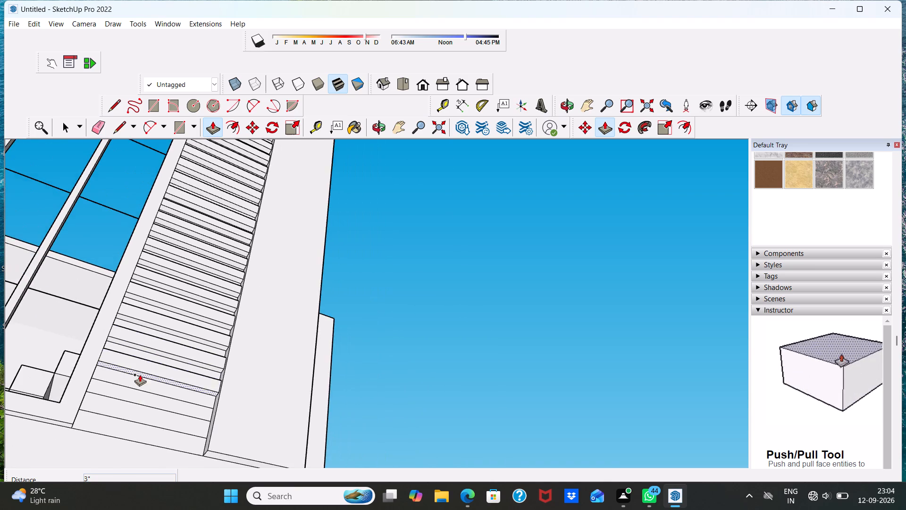
pyautogui.scroll(2, 113, 392)
pyautogui.scroll(-1, 100, 375)
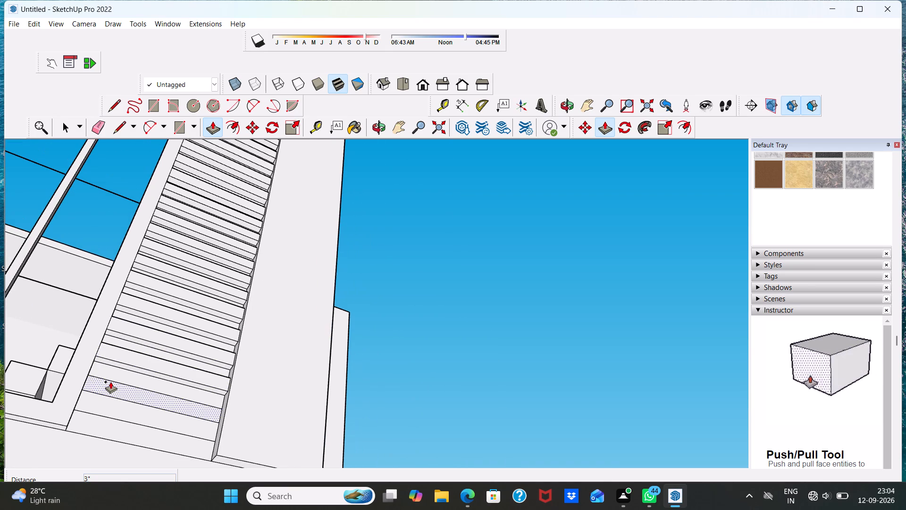
pyautogui.click(110, 382)
pyautogui.write('3"')
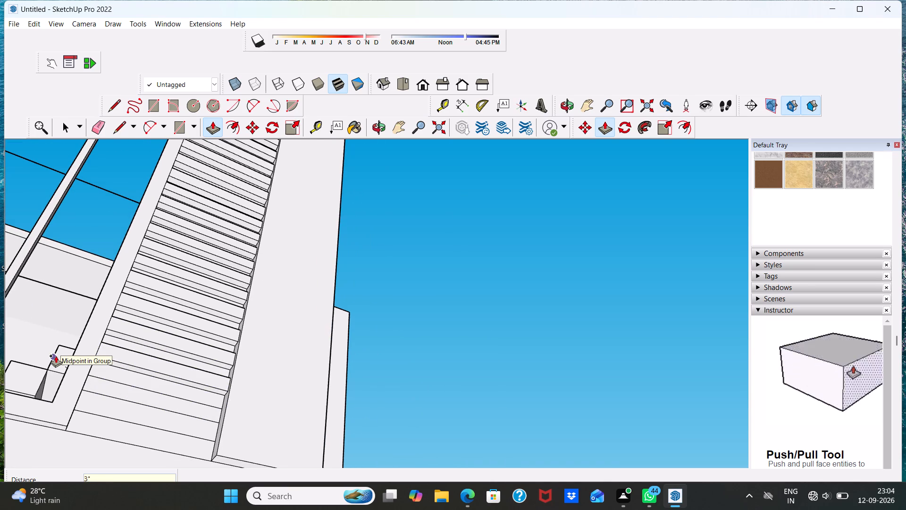
pyautogui.press('Return')
pyautogui.scroll(-3, 95, 392)
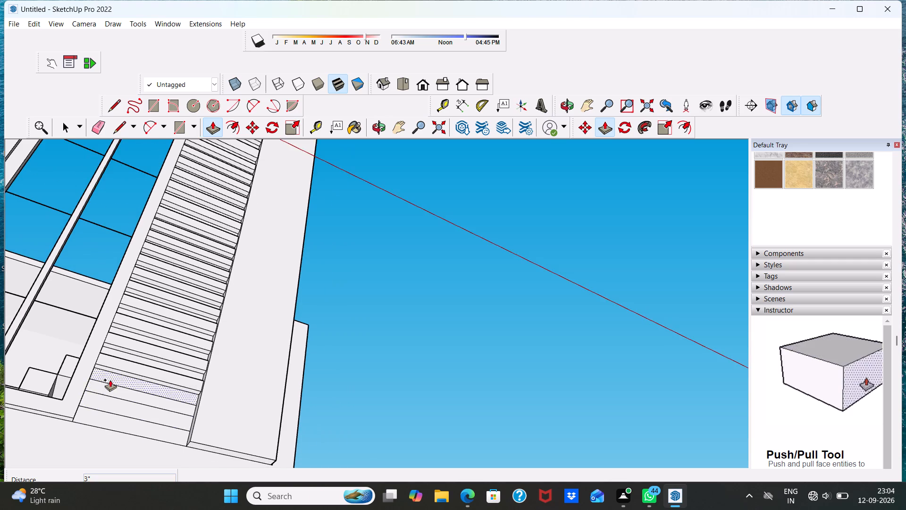
pyautogui.scroll(4, 118, 391)
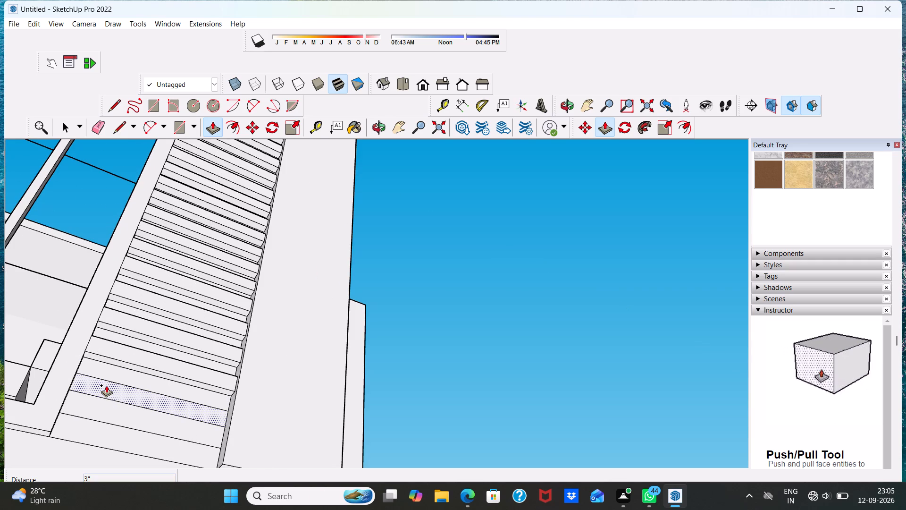
pyautogui.click(106, 385)
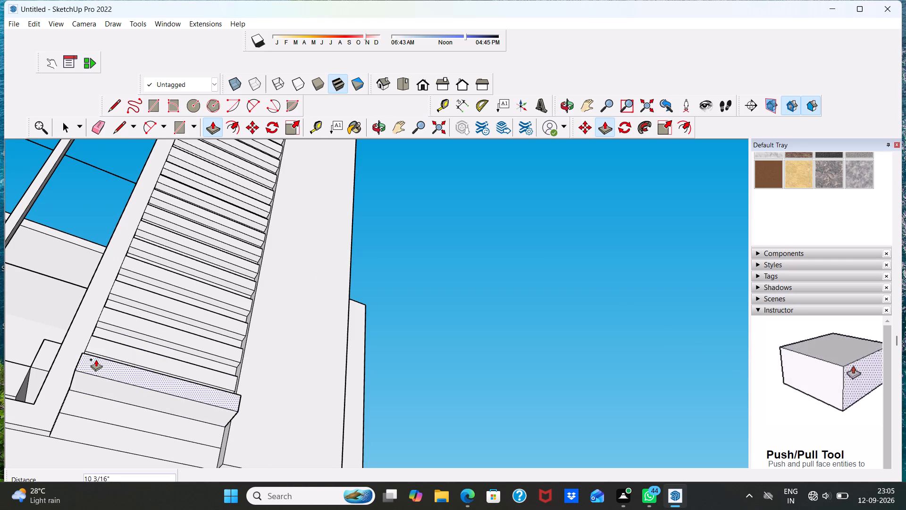
pyautogui.write('3"')
pyautogui.press('Return')
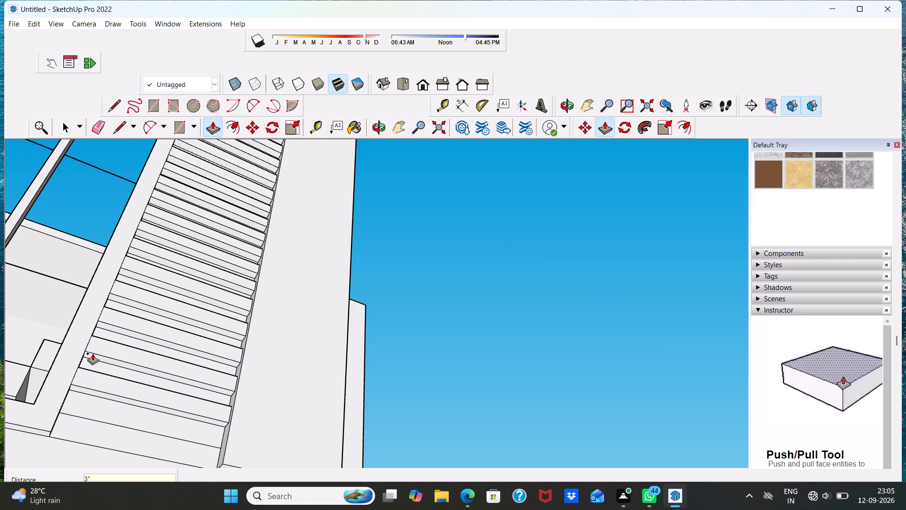
pyautogui.scroll(-2, 118, 442)
pyautogui.click(97, 425)
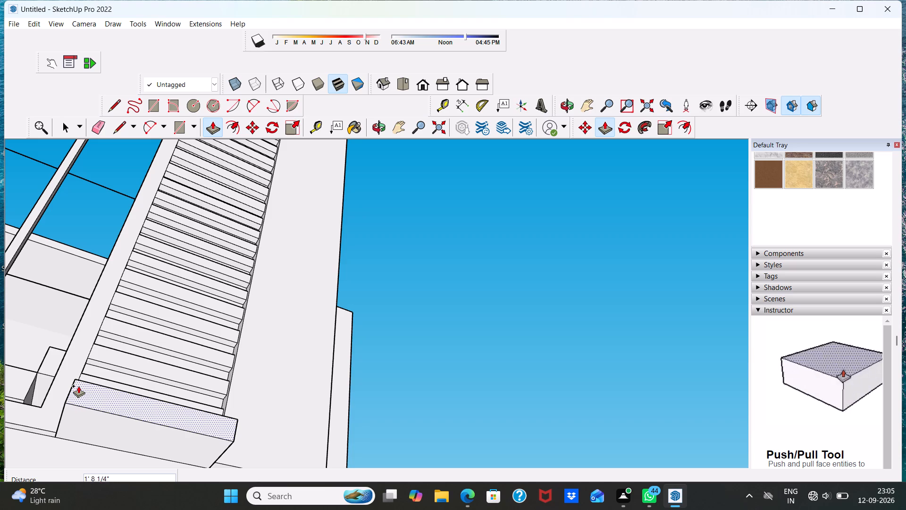
pyautogui.write('3"')
pyautogui.press('Return')
pyautogui.press('space')
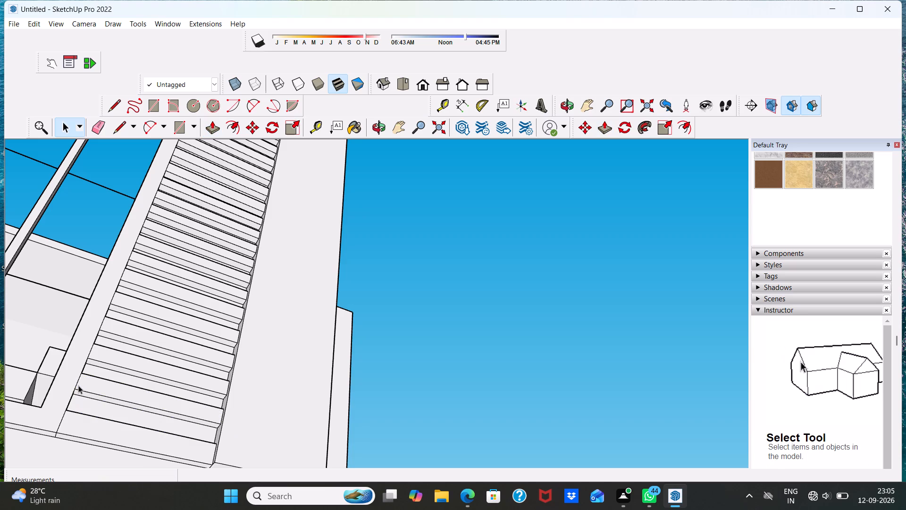
# Examine the horizontal bands beside the tall window from the front, below, above and behind.
pyautogui.scroll(-1, 80, 385)
pyautogui.moveTo(141, 344); pyautogui.dragTo(59, 509, button='middle')
pyautogui.scroll(-1, 141, 344)
pyautogui.scroll(-5, 199, 268)
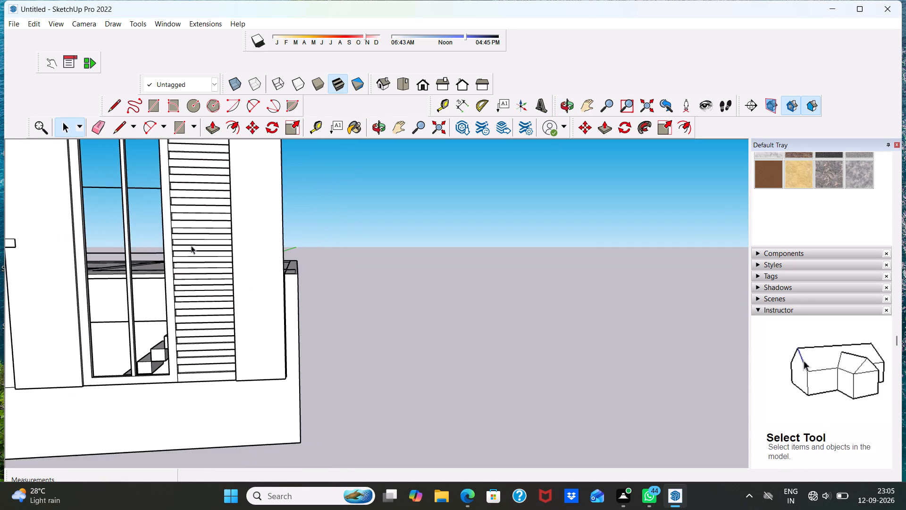
pyautogui.moveTo(191, 245); pyautogui.dragTo(136, 345, button='middle')
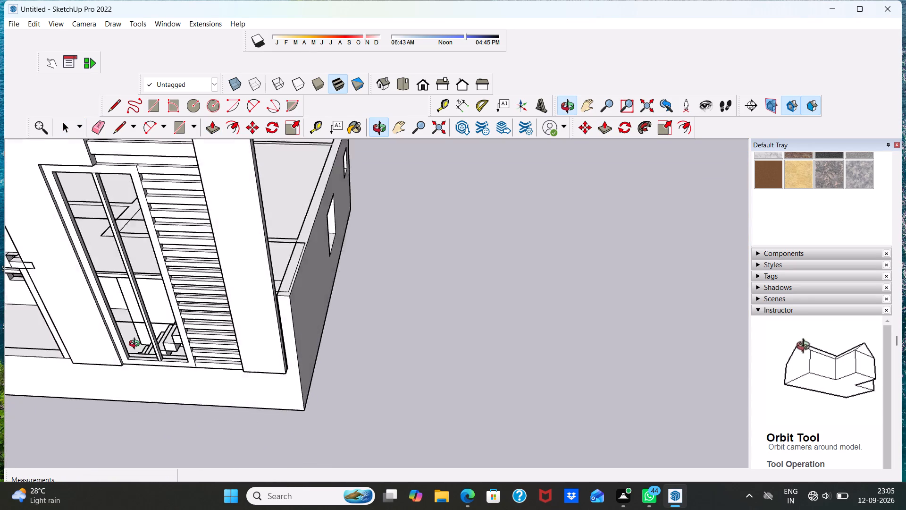
pyautogui.moveTo(136, 345); pyautogui.dragTo(132, 332, button='middle')
pyautogui.scroll(13, 159, 176)
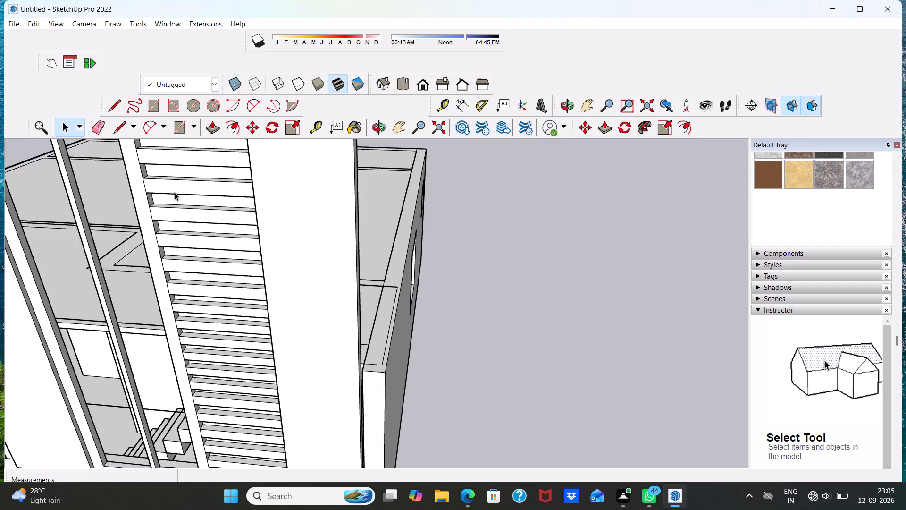
pyautogui.scroll(5, 175, 192)
pyautogui.moveTo(163, 177); pyautogui.dragTo(0, 316, button='middle')
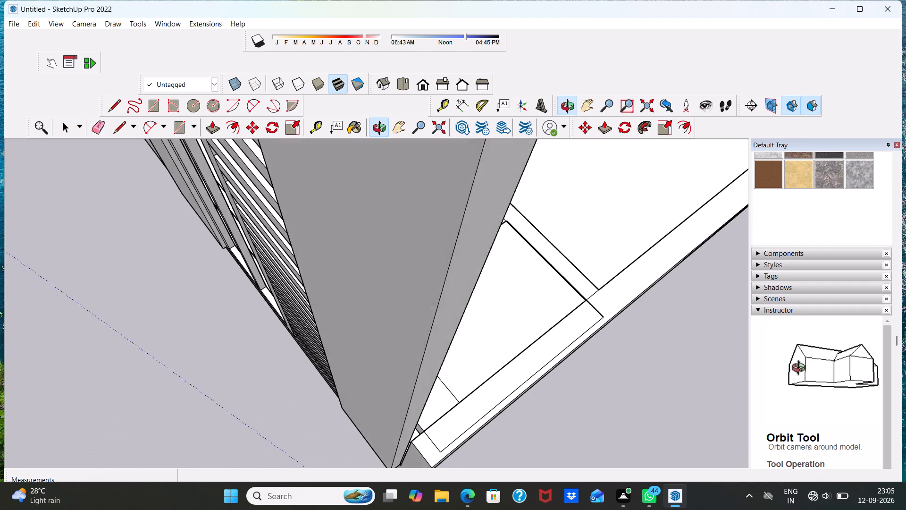
pyautogui.moveTo(0, 316); pyautogui.dragTo(2, 314, button='middle')
pyautogui.scroll(1, 236, 306)
pyautogui.scroll(-4, 246, 299)
pyautogui.moveTo(365, 322); pyautogui.dragTo(14, 340, button='middle')
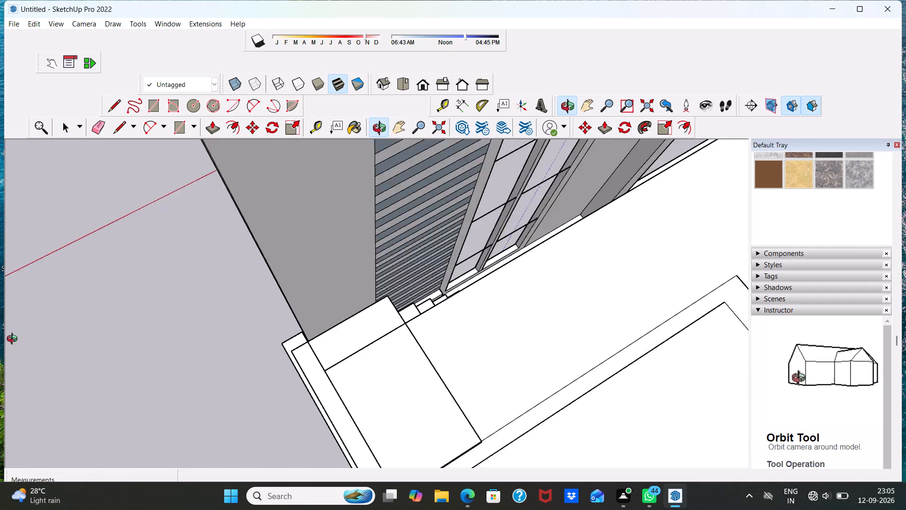
pyautogui.moveTo(14, 340); pyautogui.dragTo(459, 213, button='middle')
pyautogui.scroll(5, 250, 328)
pyautogui.moveTo(237, 295); pyautogui.dragTo(247, 255, button='middle')
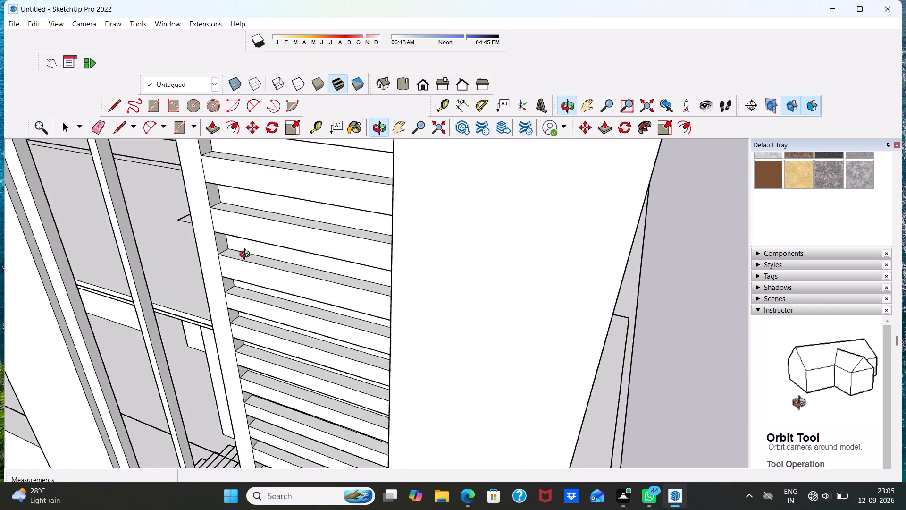
pyautogui.moveTo(247, 255); pyautogui.dragTo(298, 178, button='middle')
pyautogui.scroll(-18, 302, 182)
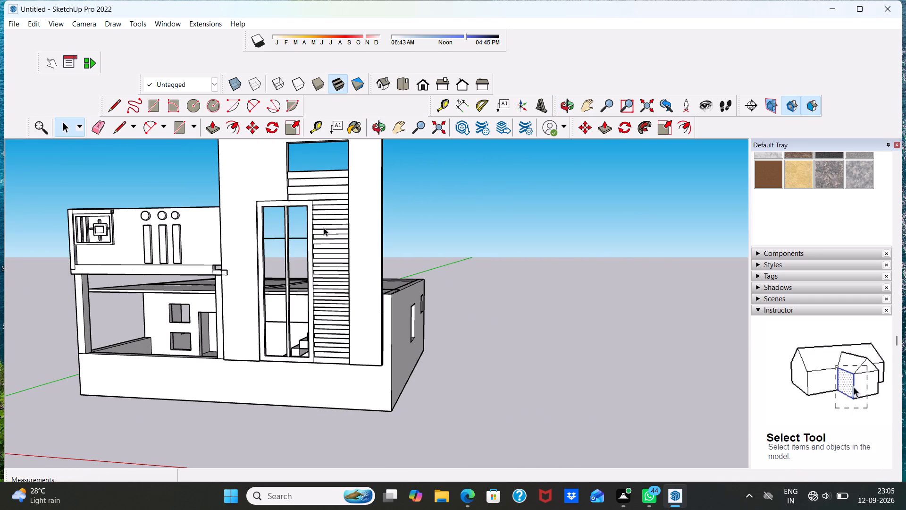
pyautogui.scroll(1, 324, 228)
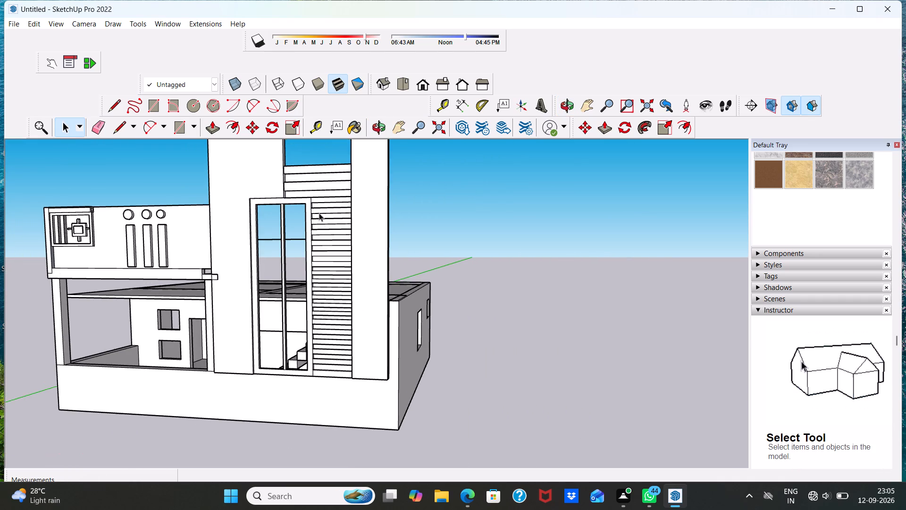
pyautogui.scroll(-5, 371, 380)
# Examine the rear of the house facade, checking the two back faces of the tall wall around the bands and window.
pyautogui.moveTo(333, 278); pyautogui.dragTo(0, 429, button='middle')
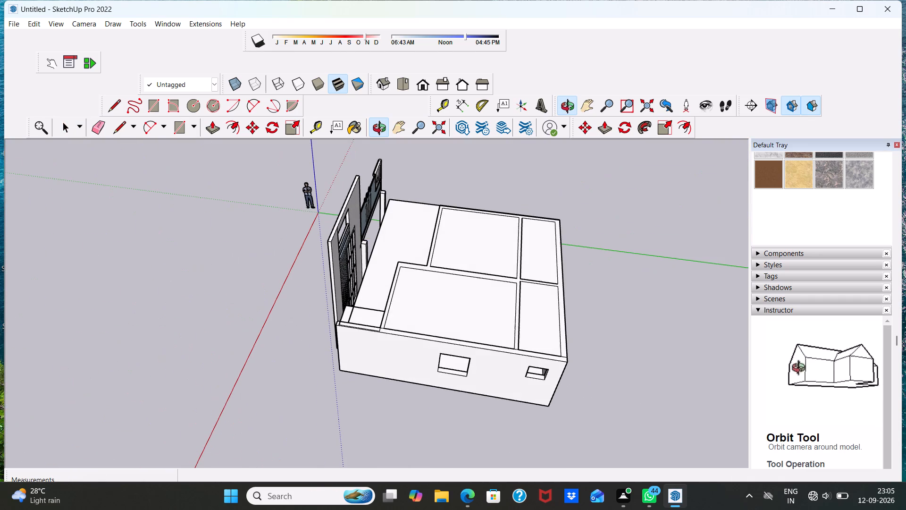
pyautogui.moveTo(0, 429); pyautogui.dragTo(0, 429, button='middle')
pyautogui.moveTo(415, 289); pyautogui.dragTo(144, 345, button='middle')
pyautogui.scroll(5, 371, 238)
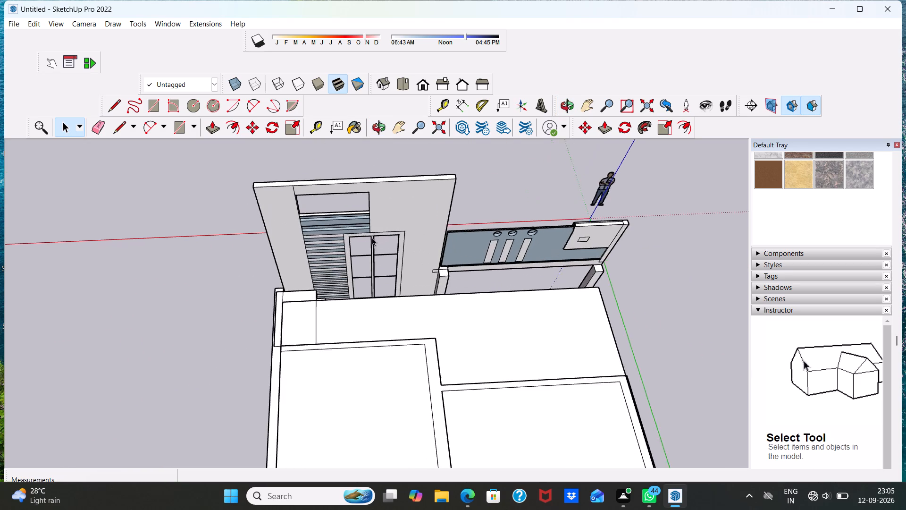
pyautogui.scroll(-1, 372, 238)
pyautogui.moveTo(370, 242); pyautogui.dragTo(277, 369, button='middle')
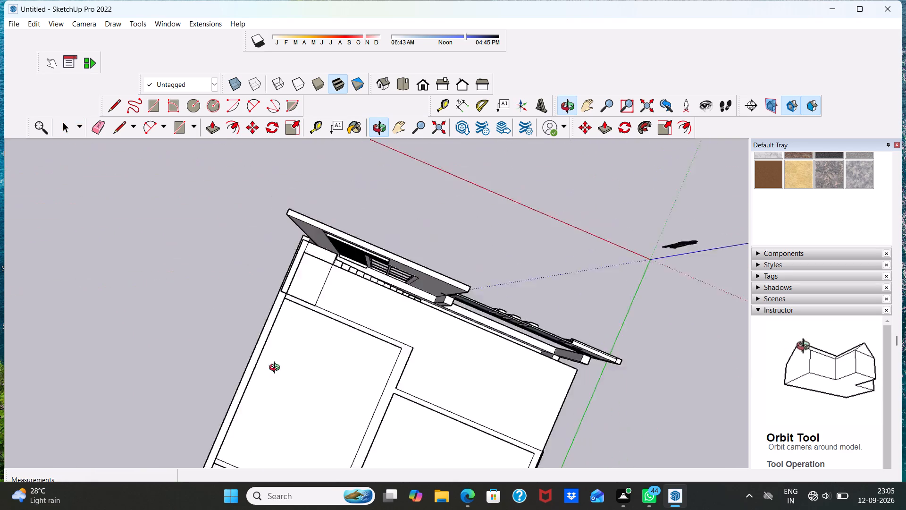
pyautogui.moveTo(277, 369); pyautogui.dragTo(316, 287, button='middle')
pyautogui.scroll(3, 318, 256)
pyautogui.click(303, 234)
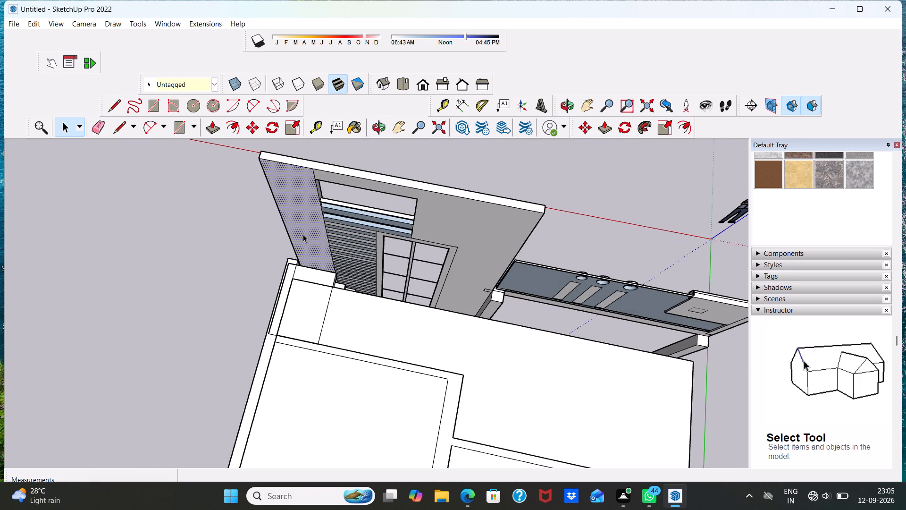
pyautogui.click(332, 179)
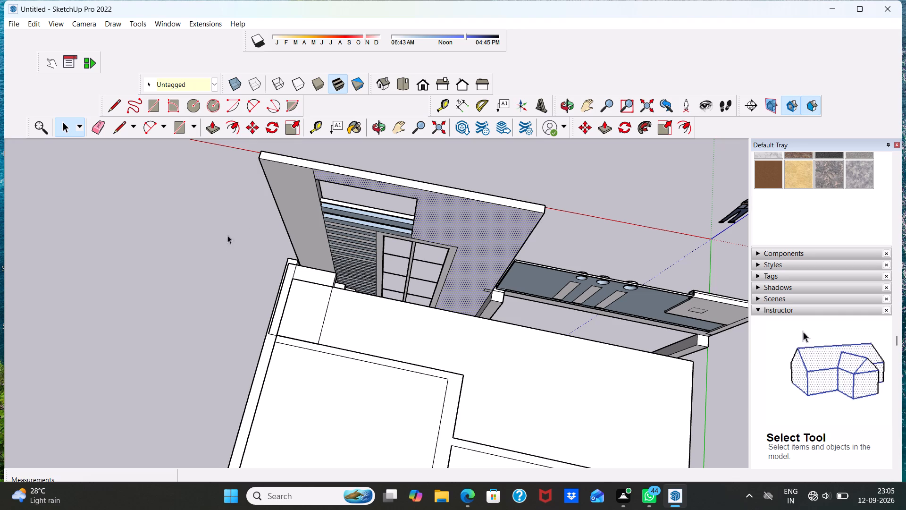
pyautogui.moveTo(221, 241); pyautogui.dragTo(819, 31, button='middle')
pyautogui.scroll(1, 241, 379)
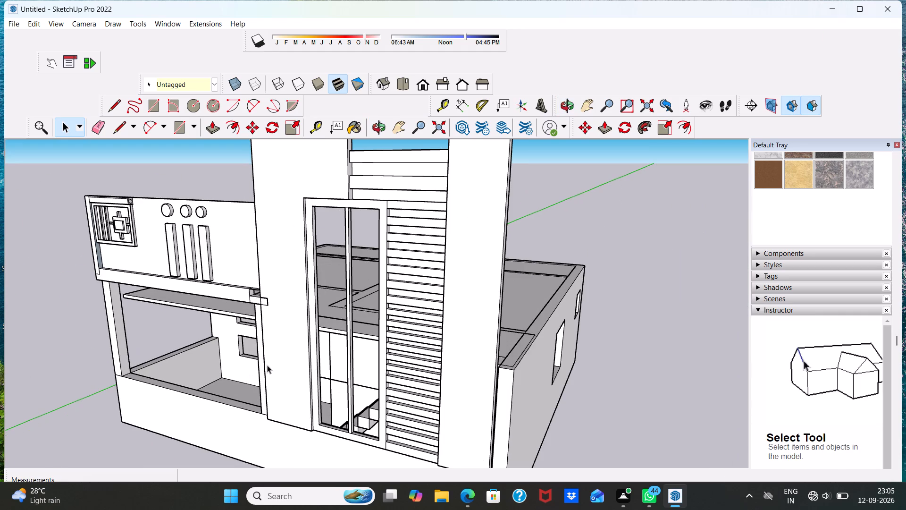
# Push/Pull the top face of the short beam block between the balcony and the tall wall upward by about 1 3/4".
pyautogui.press('space')
pyautogui.moveTo(124, 348); pyautogui.dragTo(268, 341, button='middle')
pyautogui.scroll(18, 322, 325)
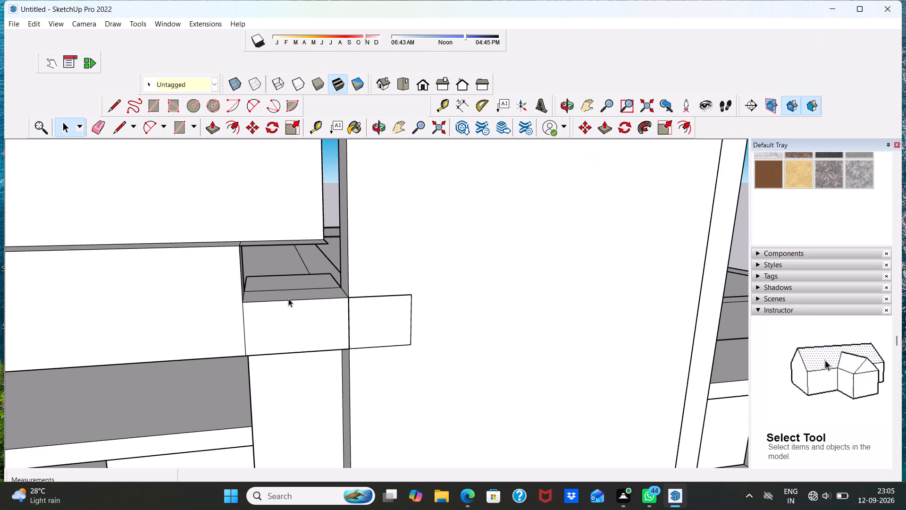
pyautogui.moveTo(288, 298); pyautogui.dragTo(272, 360, button='middle')
pyautogui.click(276, 314)
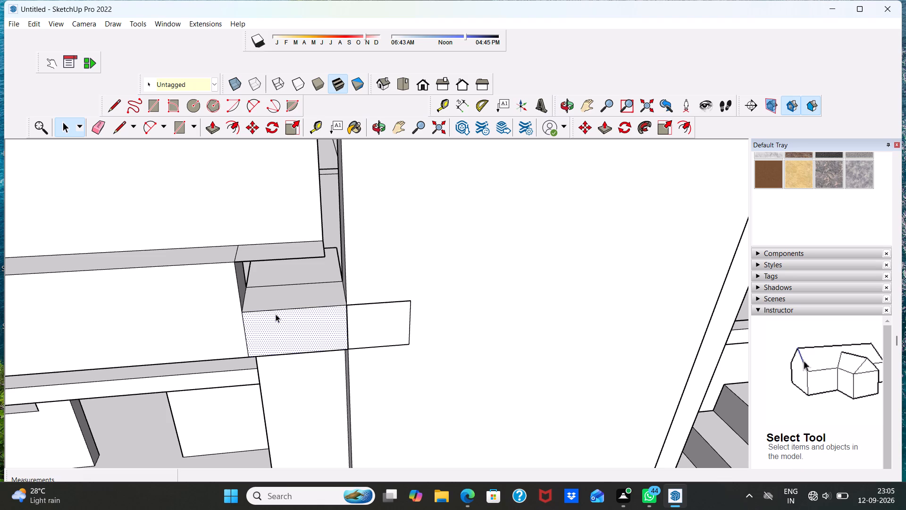
pyautogui.click(277, 298)
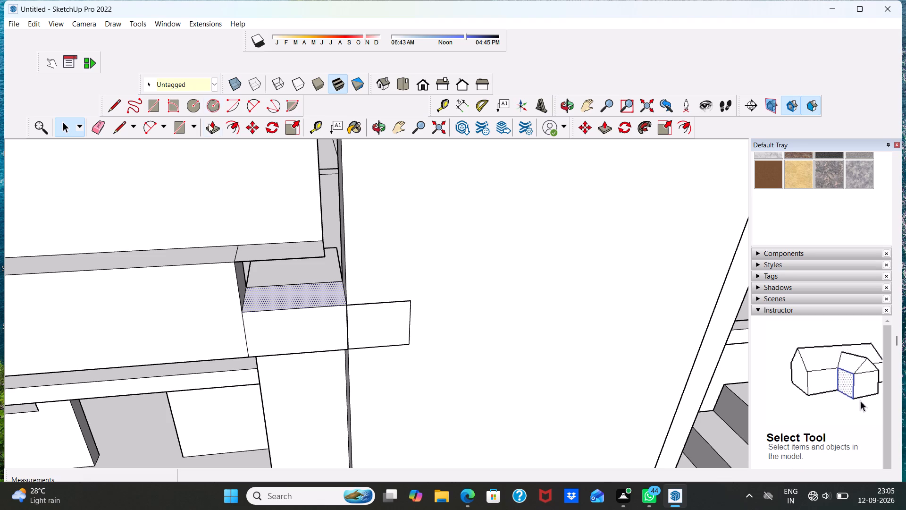
pyautogui.moveTo(209, 130); pyautogui.dragTo(213, 140)
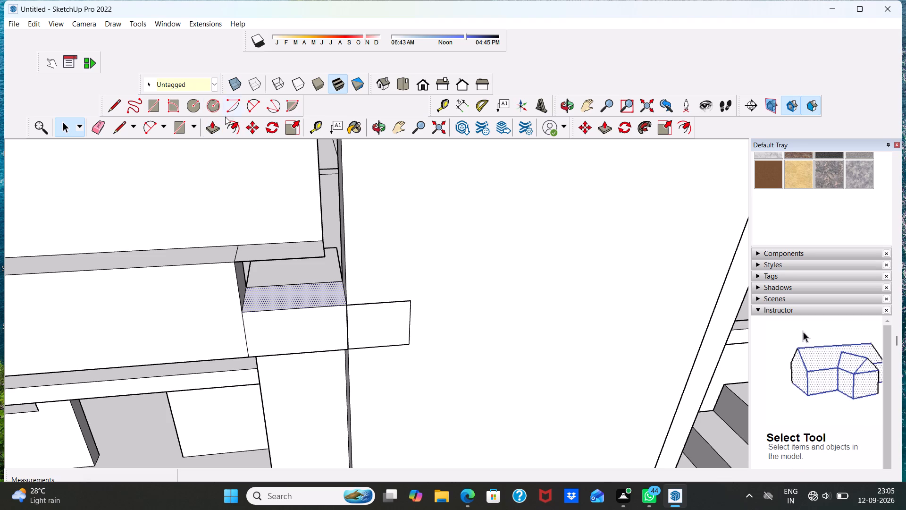
pyautogui.click(214, 126)
pyautogui.moveTo(294, 293); pyautogui.dragTo(288, 268)
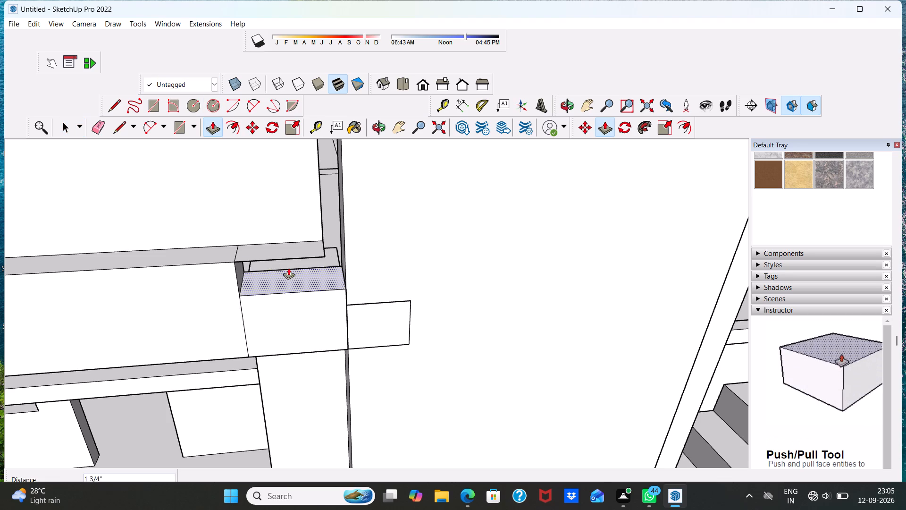
# Push/Pull the top face of the short beam block beside the tall wall upward until flush with the balcony beam's top.
pyautogui.moveTo(288, 268); pyautogui.dragTo(288, 244)
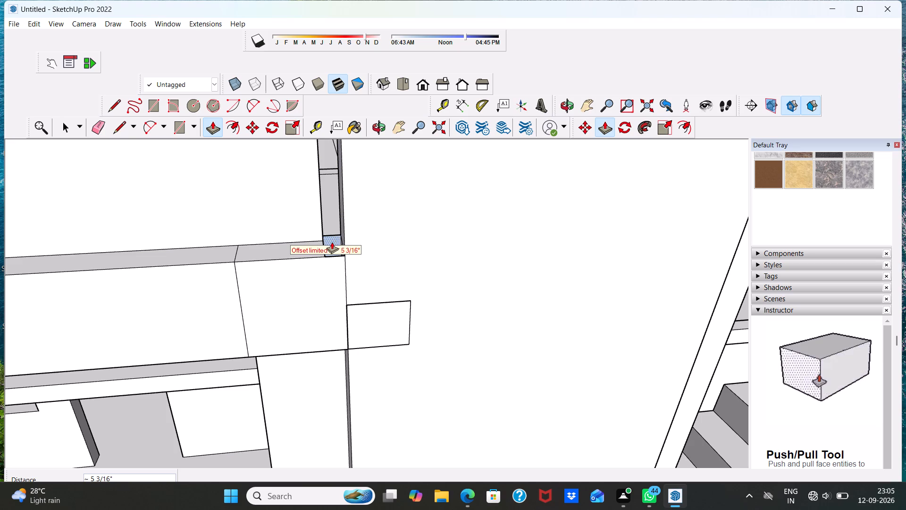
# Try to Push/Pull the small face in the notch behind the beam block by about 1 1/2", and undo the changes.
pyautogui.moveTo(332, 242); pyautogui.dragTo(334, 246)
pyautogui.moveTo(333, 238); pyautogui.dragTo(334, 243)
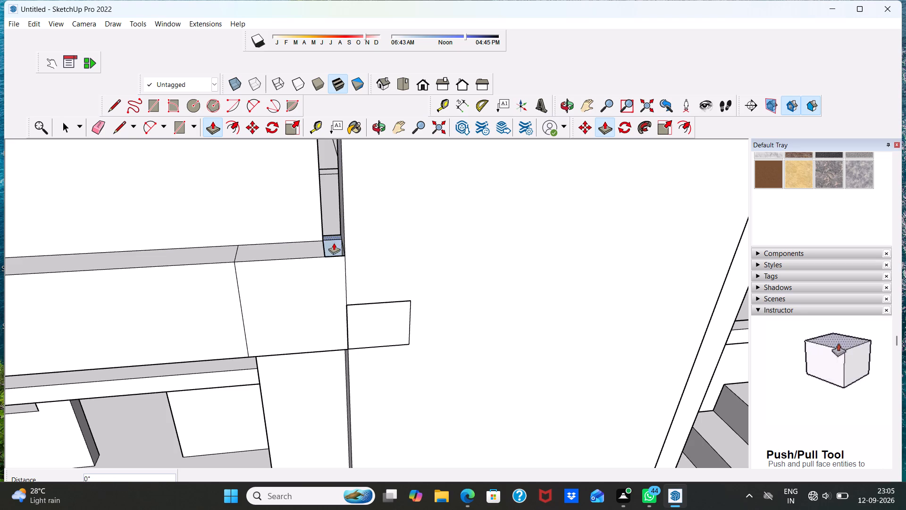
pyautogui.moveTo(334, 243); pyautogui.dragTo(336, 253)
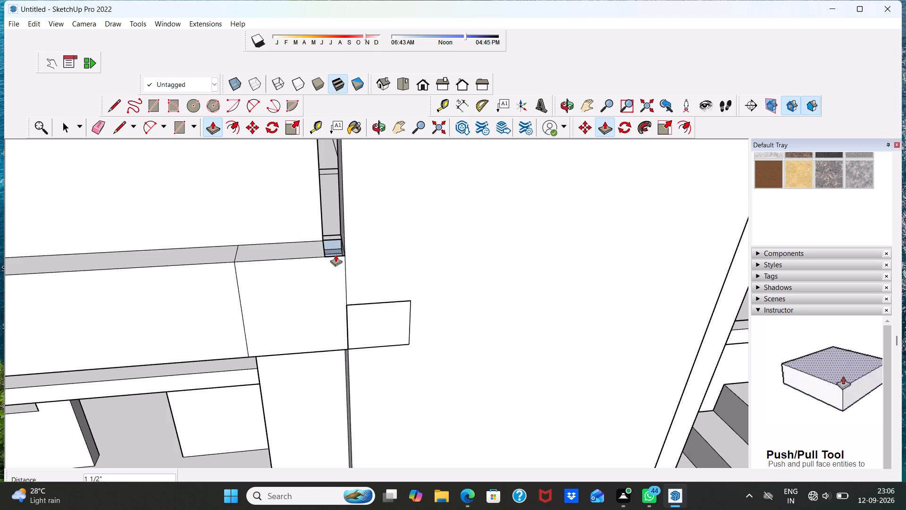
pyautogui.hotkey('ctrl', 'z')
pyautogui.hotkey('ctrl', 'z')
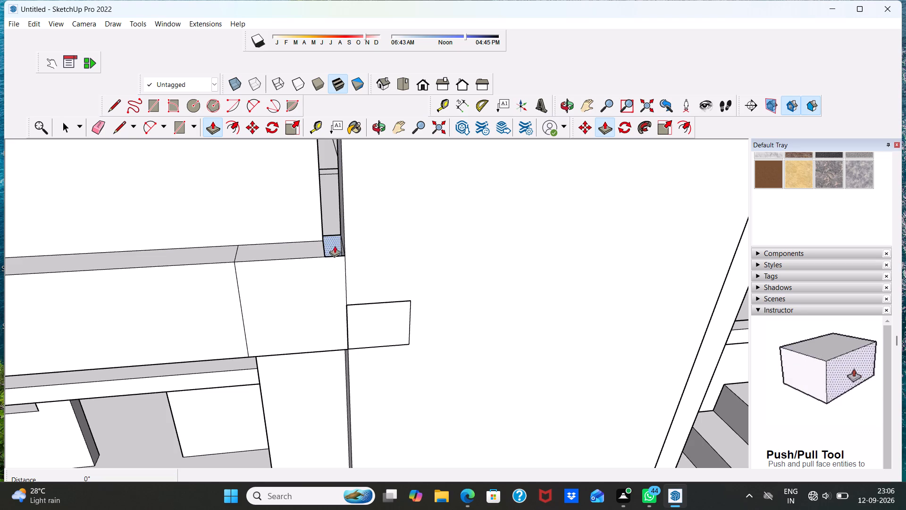
# Push/Pull the small faces in the notch beside the tall wall, the first by about 7 3/8", to fill the gap behind the beam.
pyautogui.scroll(1, 340, 232)
pyautogui.moveTo(335, 234); pyautogui.dragTo(316, 379, button='middle')
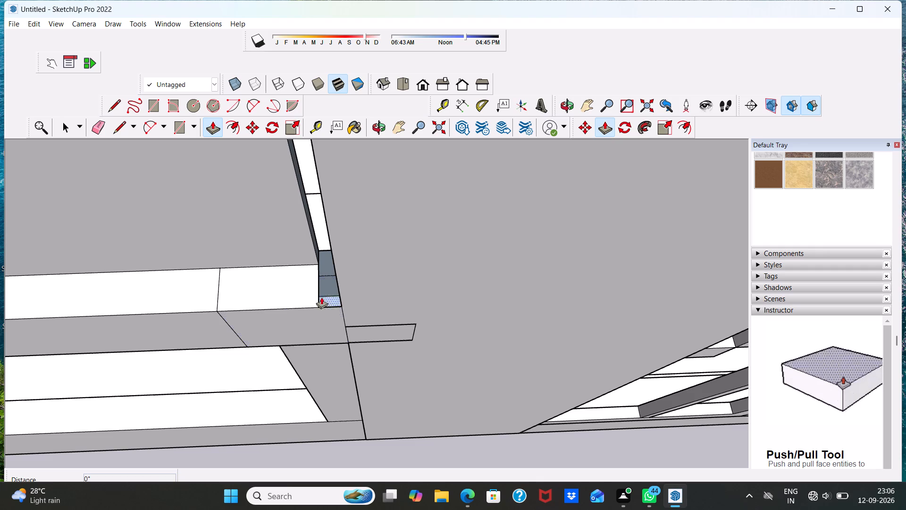
pyautogui.moveTo(327, 288); pyautogui.dragTo(330, 331, button='middle')
pyautogui.scroll(9, 333, 319)
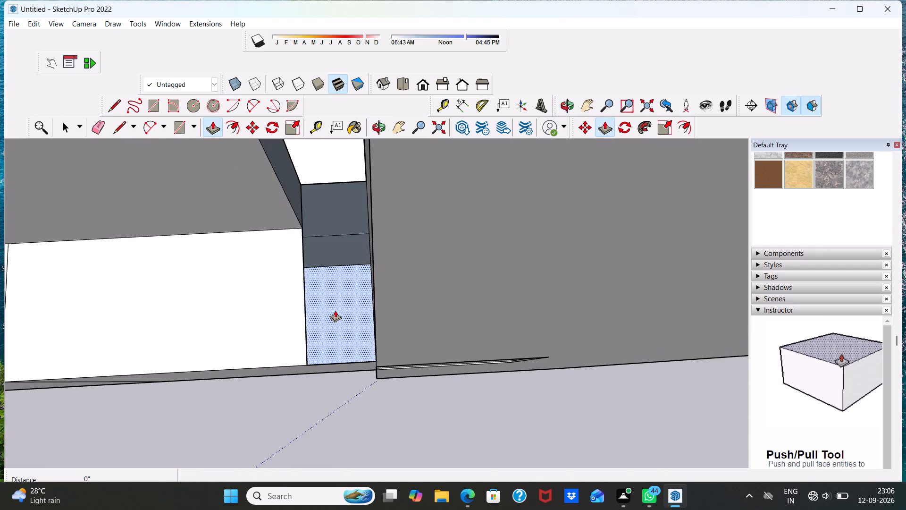
pyautogui.moveTo(335, 310); pyautogui.dragTo(324, 277)
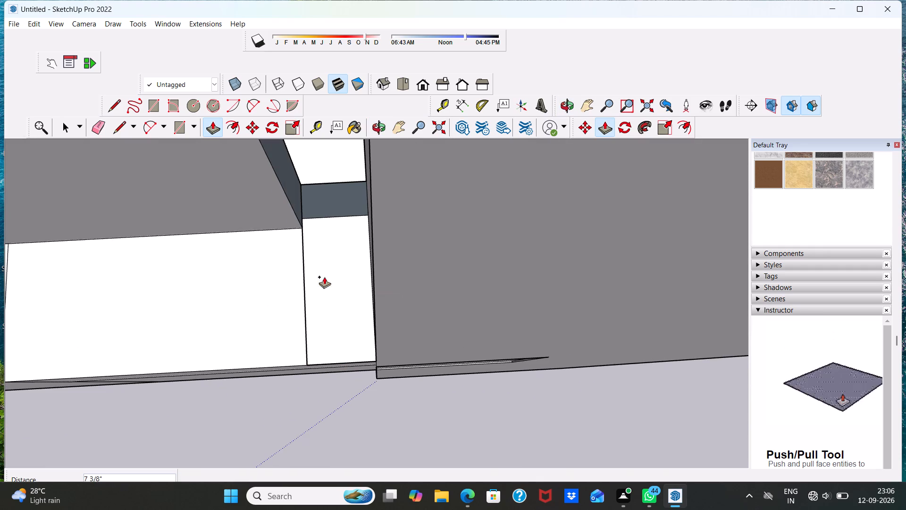
pyautogui.moveTo(325, 269); pyautogui.dragTo(320, 242)
pyautogui.scroll(-6, 320, 242)
pyautogui.press('space')
# Examine the beam junction between the balcony and the tall wall from below, the front and above.
pyautogui.moveTo(277, 315); pyautogui.dragTo(286, 271, button='middle')
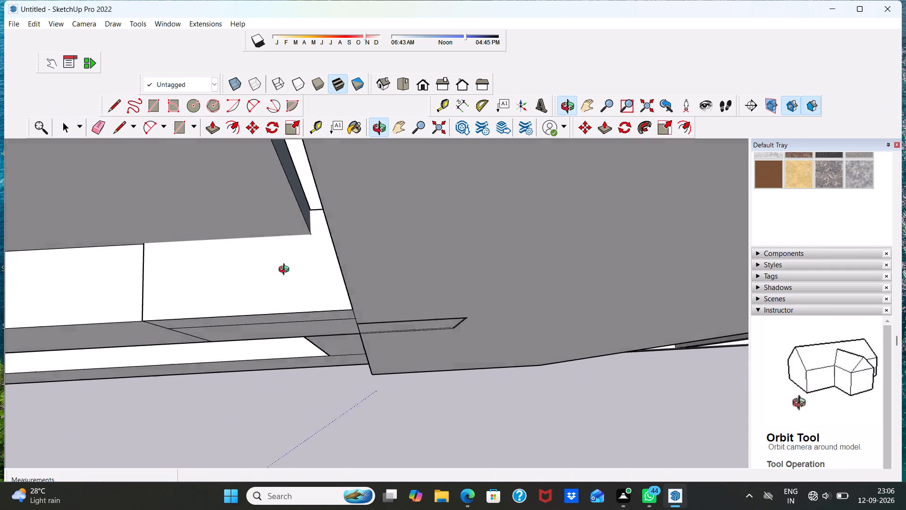
pyautogui.moveTo(286, 271); pyautogui.dragTo(337, 102, button='middle')
pyautogui.scroll(1, 337, 102)
pyautogui.scroll(-11, 334, 192)
pyautogui.moveTo(353, 359); pyautogui.dragTo(313, 250, button='middle')
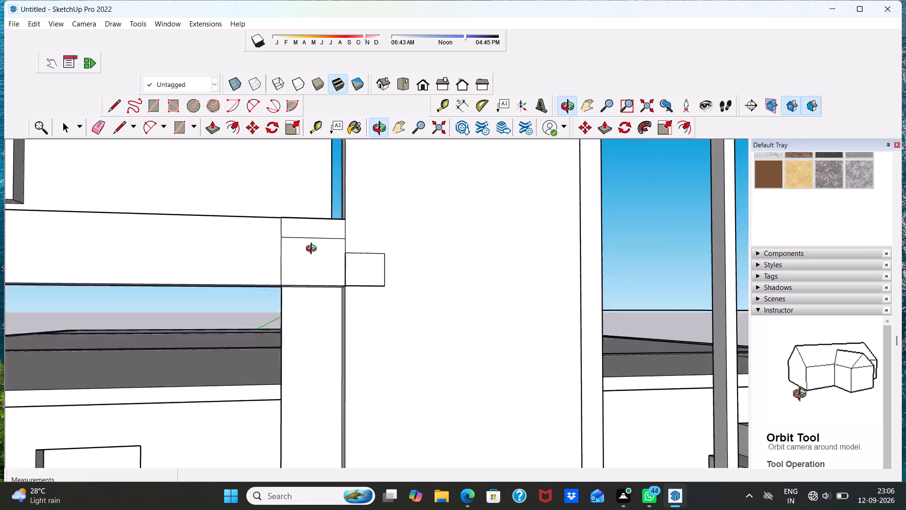
pyautogui.moveTo(313, 250); pyautogui.dragTo(310, 236, button='middle')
pyautogui.scroll(-9, 291, 226)
pyautogui.scroll(-2, 288, 321)
pyautogui.moveTo(211, 350); pyautogui.dragTo(159, 462, button='middle')
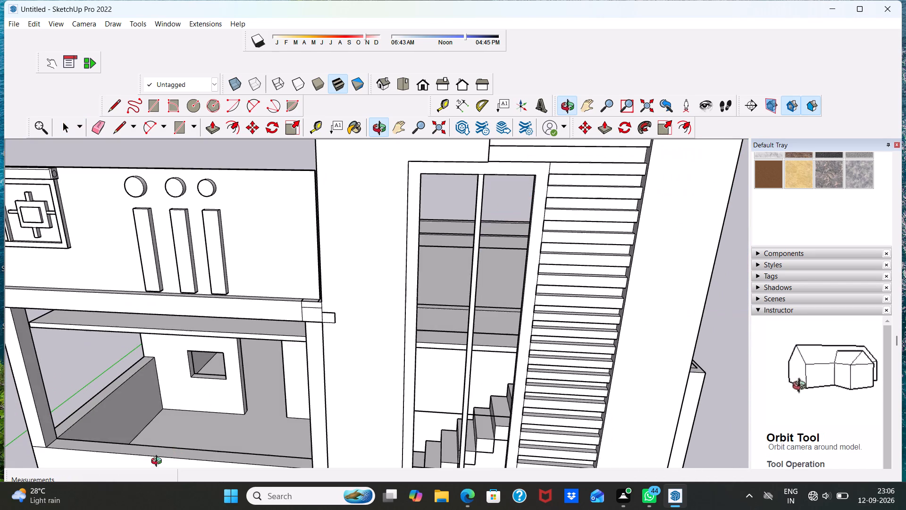
pyautogui.moveTo(159, 462); pyautogui.dragTo(159, 462, button='middle')
pyautogui.scroll(3, 122, 323)
pyautogui.scroll(-5, 114, 327)
pyautogui.scroll(3, 10, 354)
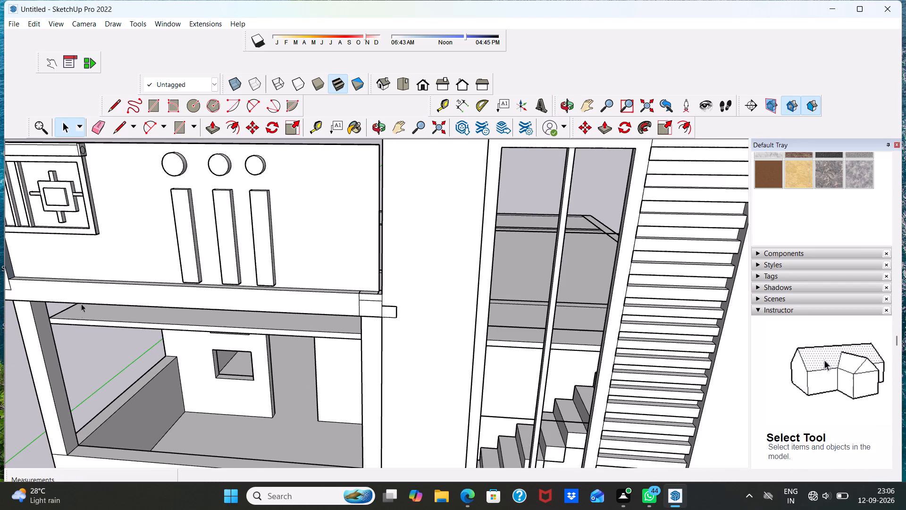
pyautogui.scroll(7, 49, 322)
pyautogui.scroll(-9, 44, 330)
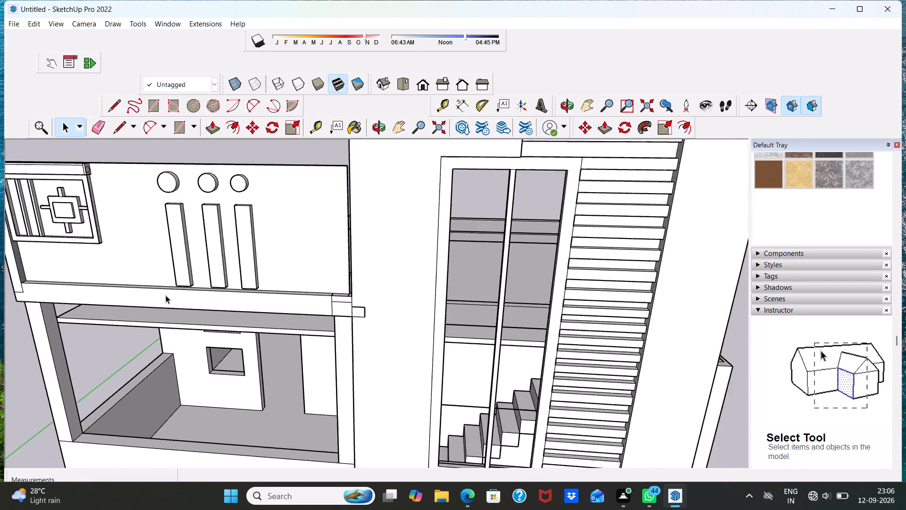
# Examine the whole front facade and the gap between the floor slab and the balcony from the front, side and above.
pyautogui.scroll(-7, 166, 295)
pyautogui.moveTo(190, 366); pyautogui.dragTo(277, 250, button='middle')
pyautogui.moveTo(240, 311); pyautogui.dragTo(210, 373, button='middle')
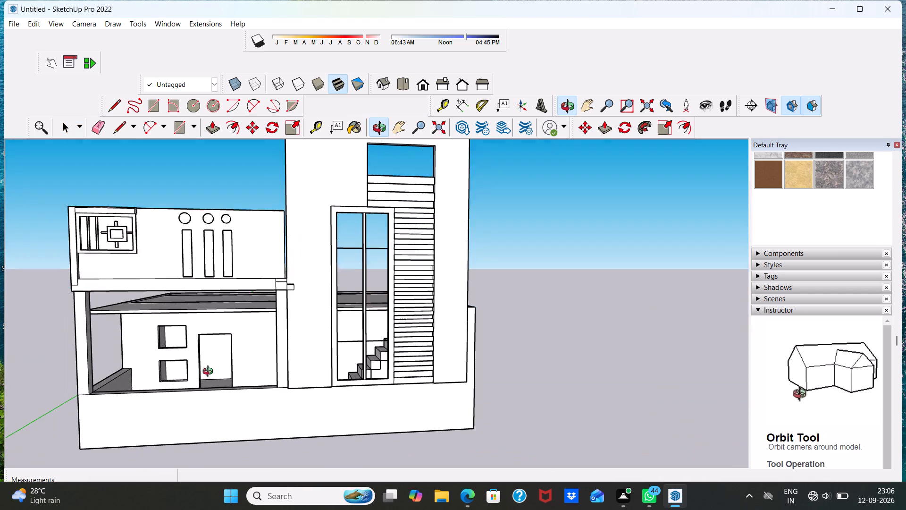
pyautogui.moveTo(210, 373); pyautogui.dragTo(205, 379, button='middle')
pyautogui.scroll(2, 147, 316)
pyautogui.scroll(-1, 110, 314)
pyautogui.scroll(2, 88, 319)
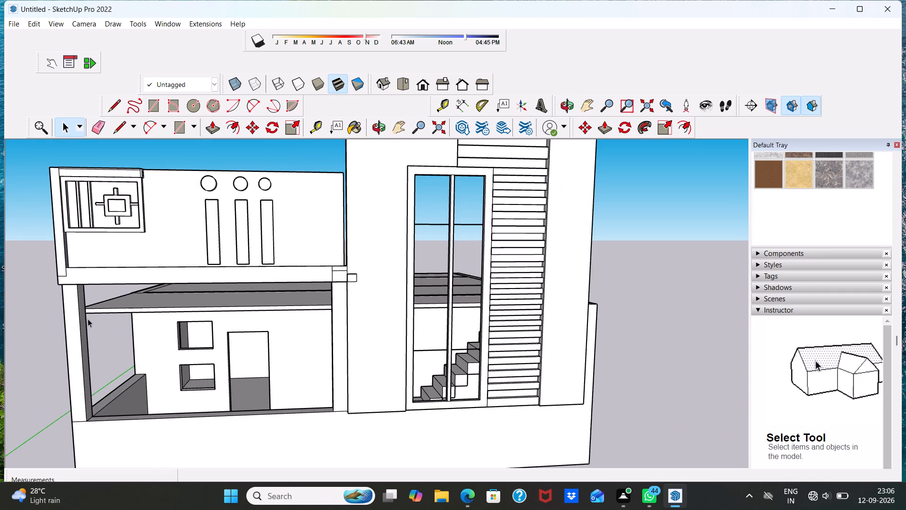
pyautogui.scroll(1, 86, 301)
pyautogui.scroll(2, 146, 156)
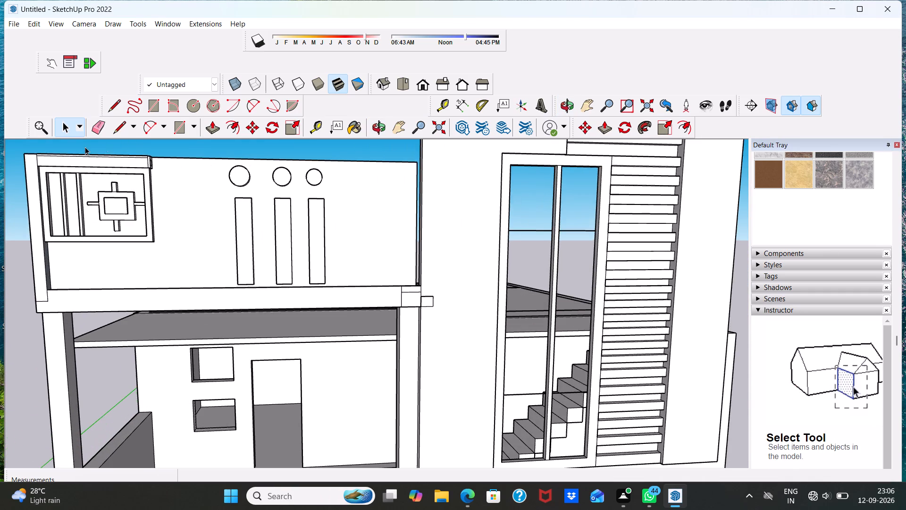
pyautogui.scroll(-4, 88, 158)
pyautogui.moveTo(131, 287); pyautogui.dragTo(455, 401, button='middle')
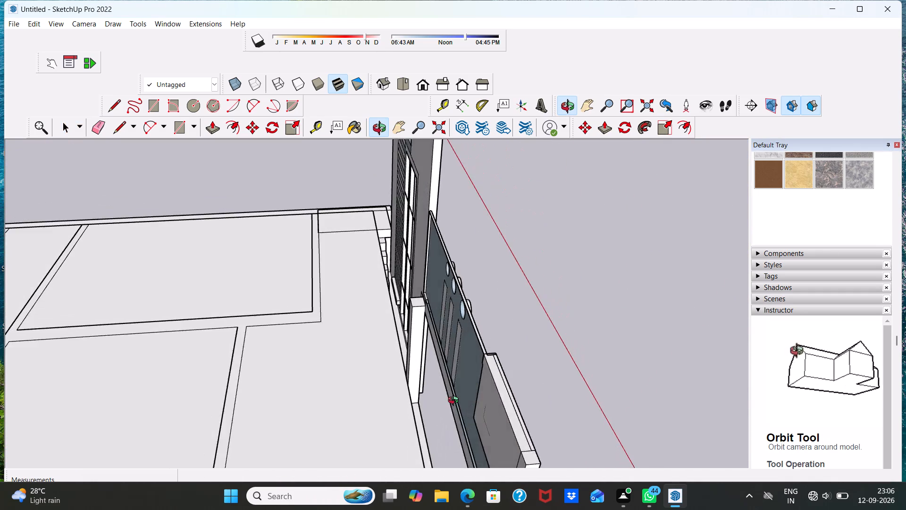
pyautogui.moveTo(455, 401); pyautogui.dragTo(420, 321, button='middle')
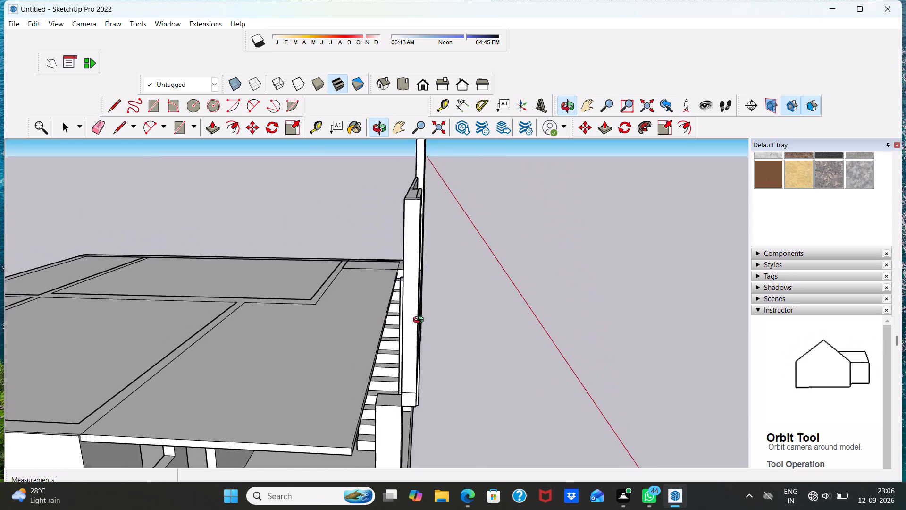
pyautogui.moveTo(420, 321); pyautogui.dragTo(279, 288, button='middle')
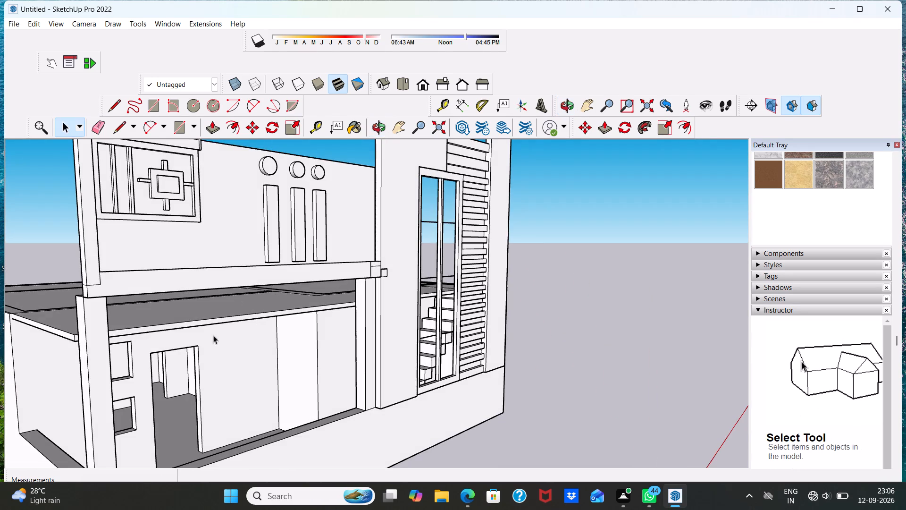
# Open the floor slab group behind the balcony and Push/Pull its front face outward by about 7", leaving the group when done.
pyautogui.scroll(3, 98, 350)
pyautogui.click(127, 326)
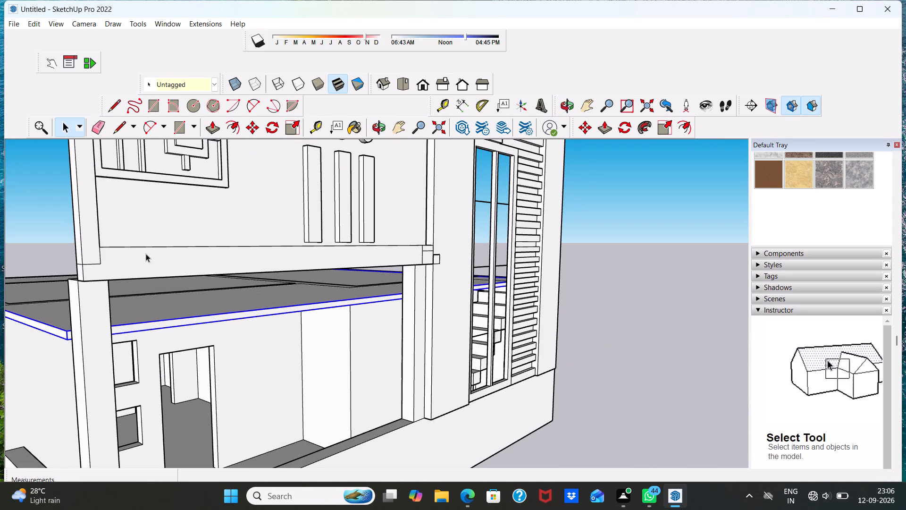
pyautogui.click(0, 404)
pyautogui.moveTo(150, 320); pyautogui.dragTo(151, 325)
pyautogui.click(151, 325)
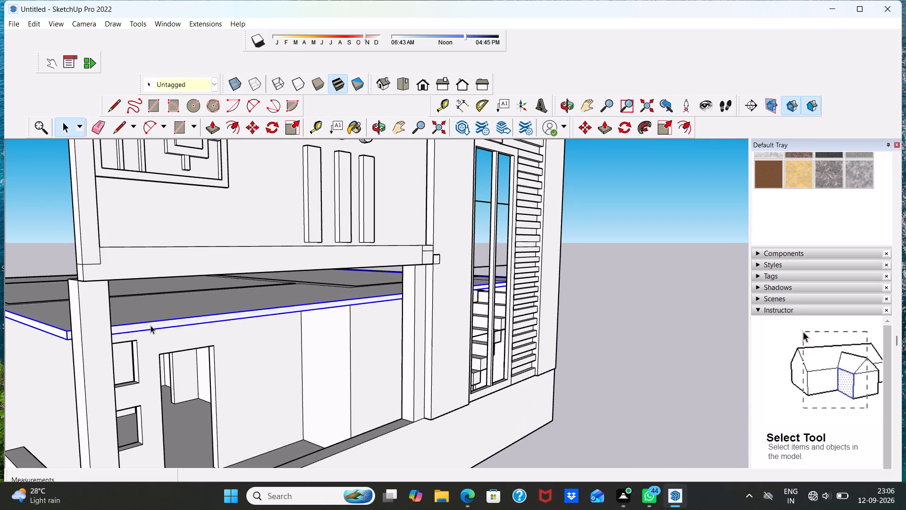
pyautogui.doubleClick(151, 325)
pyautogui.click(151, 325)
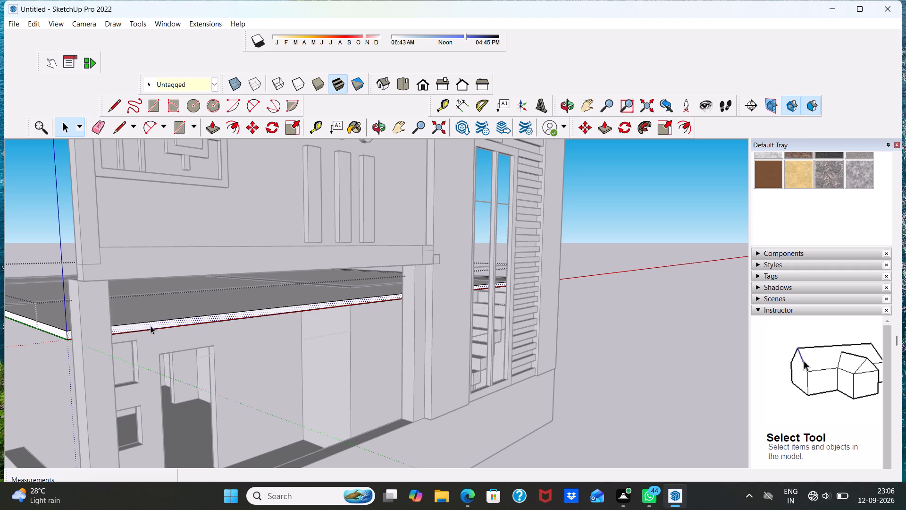
pyautogui.click(206, 127)
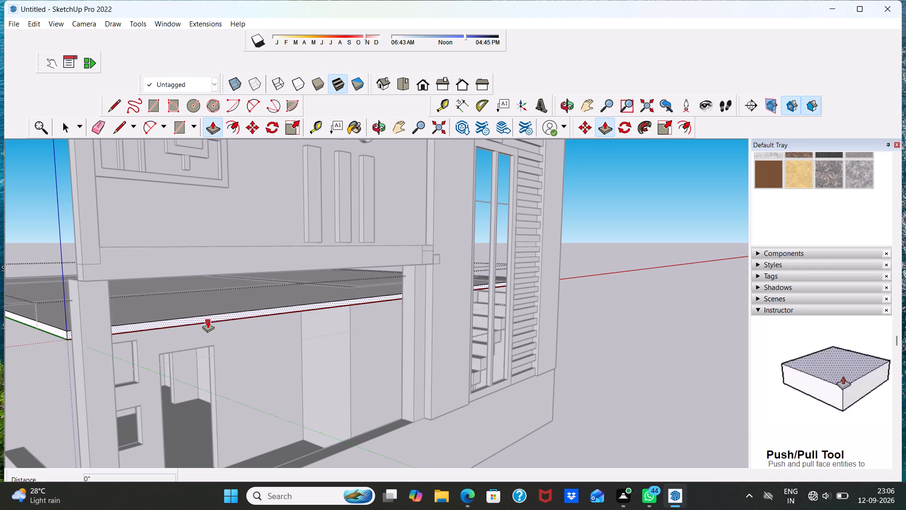
pyautogui.click(206, 311)
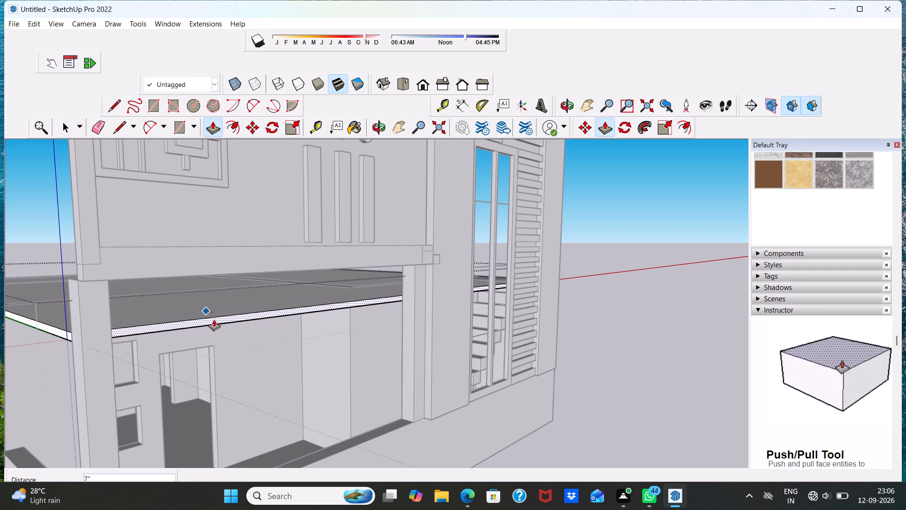
pyautogui.click(218, 324)
pyautogui.press('space')
pyautogui.moveTo(231, 340); pyautogui.dragTo(375, 357, button='middle')
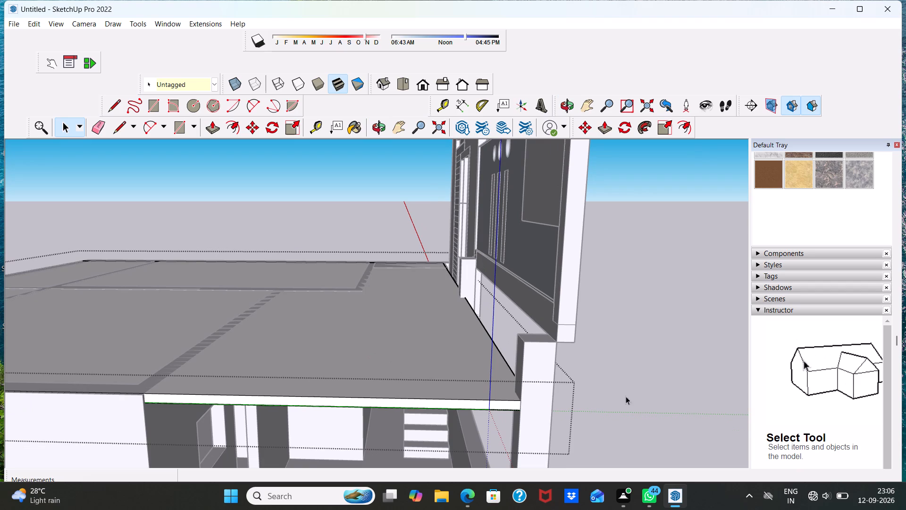
pyautogui.moveTo(629, 390); pyautogui.dragTo(458, 366, button='middle')
pyautogui.doubleClick(676, 354)
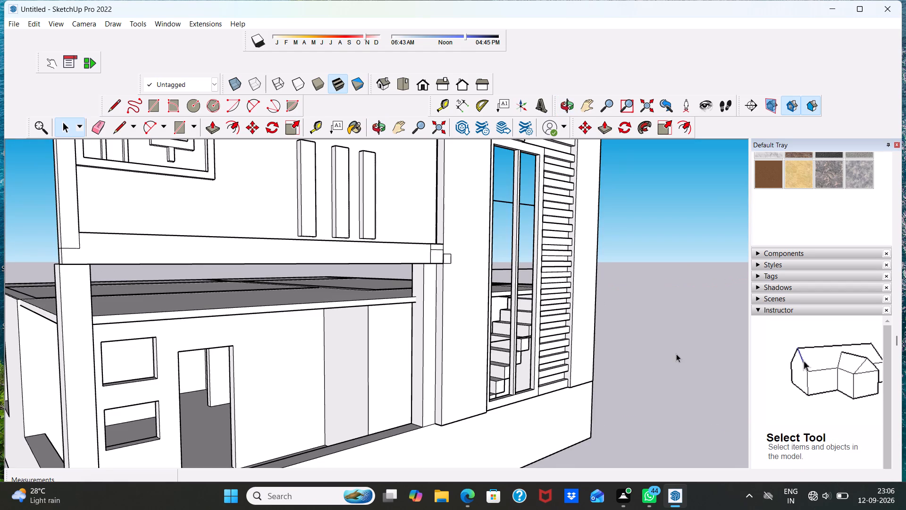
# Draw a short line across the inner side face of the outer balcony column at the floor slab's lower front corner.
pyautogui.moveTo(666, 346); pyautogui.dragTo(517, 336, button='middle')
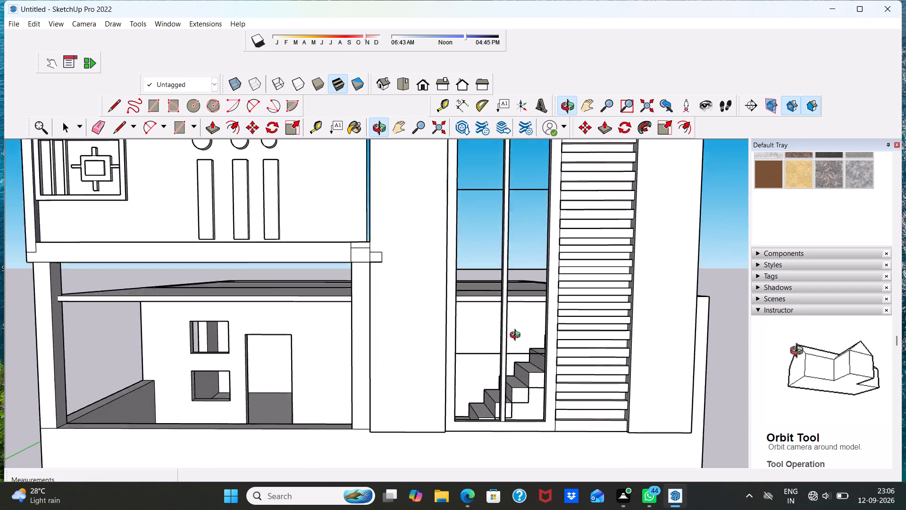
pyautogui.moveTo(517, 336); pyautogui.dragTo(517, 328, button='middle')
pyautogui.scroll(3, 196, 285)
pyautogui.moveTo(61, 305); pyautogui.dragTo(152, 303, button='middle')
pyautogui.scroll(3, 188, 285)
pyautogui.scroll(-4, 193, 327)
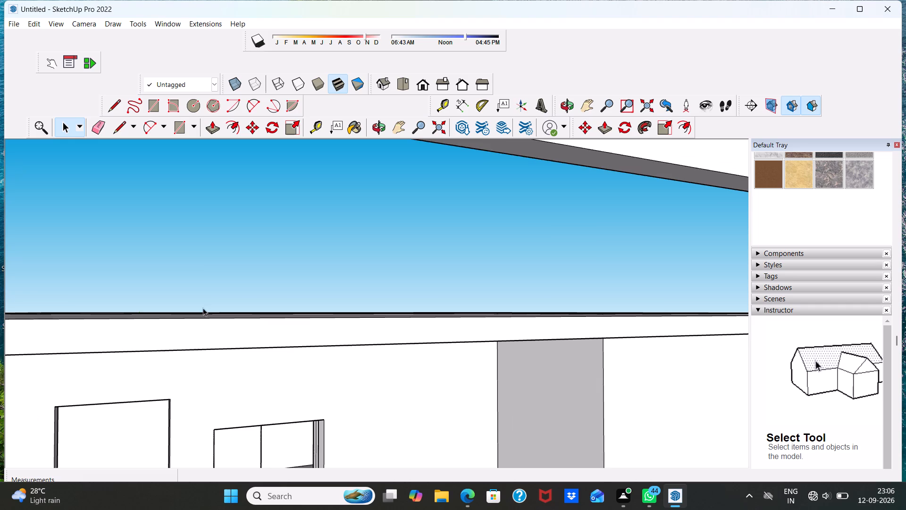
pyautogui.scroll(-9, 203, 308)
pyautogui.moveTo(209, 310); pyautogui.dragTo(182, 383, button='middle')
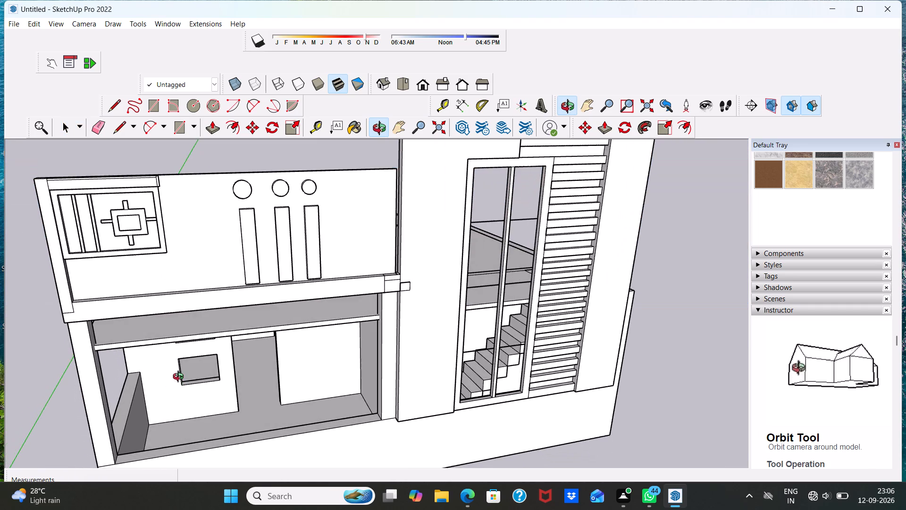
pyautogui.scroll(4, 172, 360)
pyautogui.scroll(2, 36, 337)
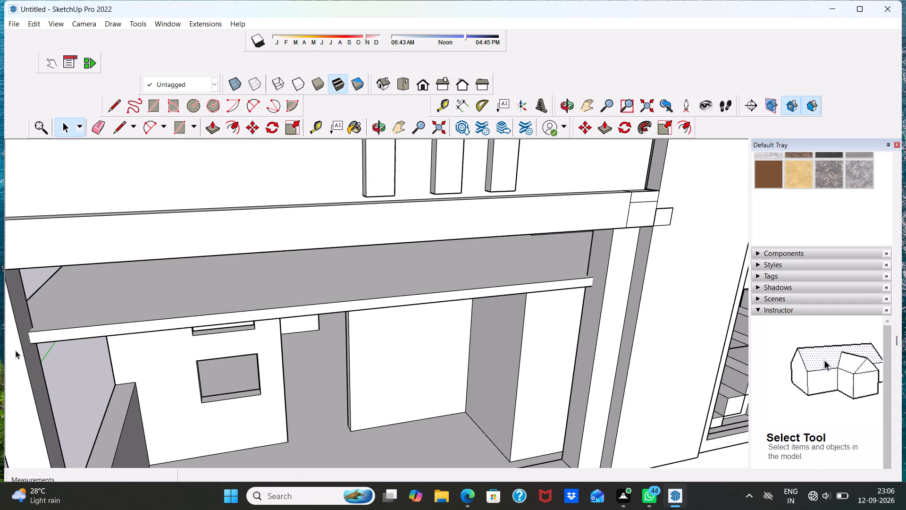
pyautogui.click(117, 122)
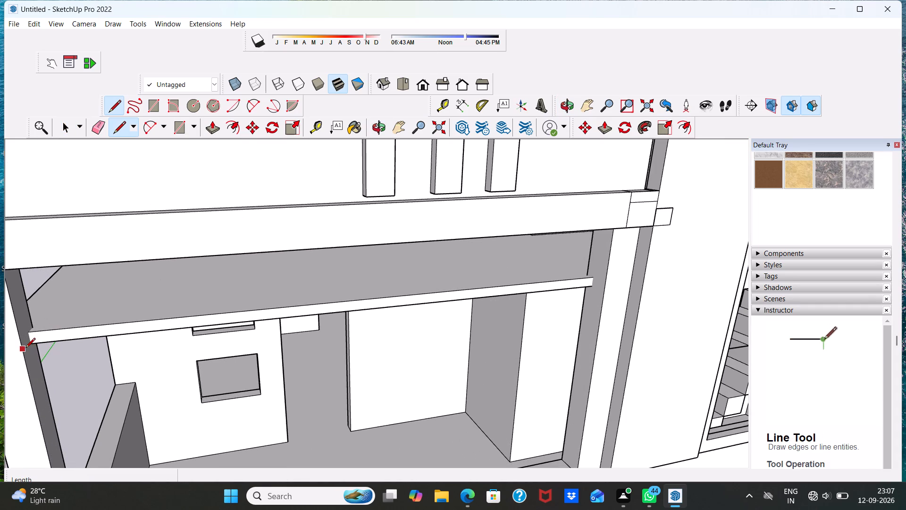
pyautogui.click(24, 349)
pyautogui.click(32, 344)
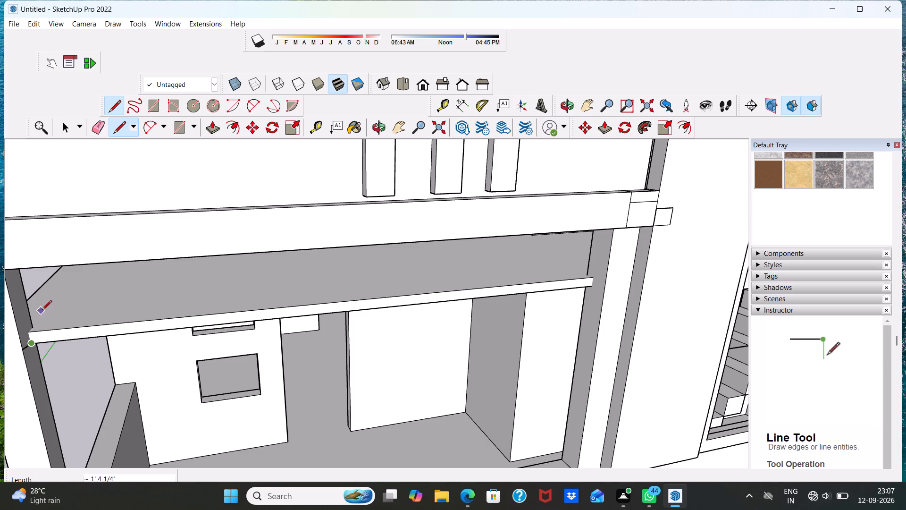
pyautogui.press('space')
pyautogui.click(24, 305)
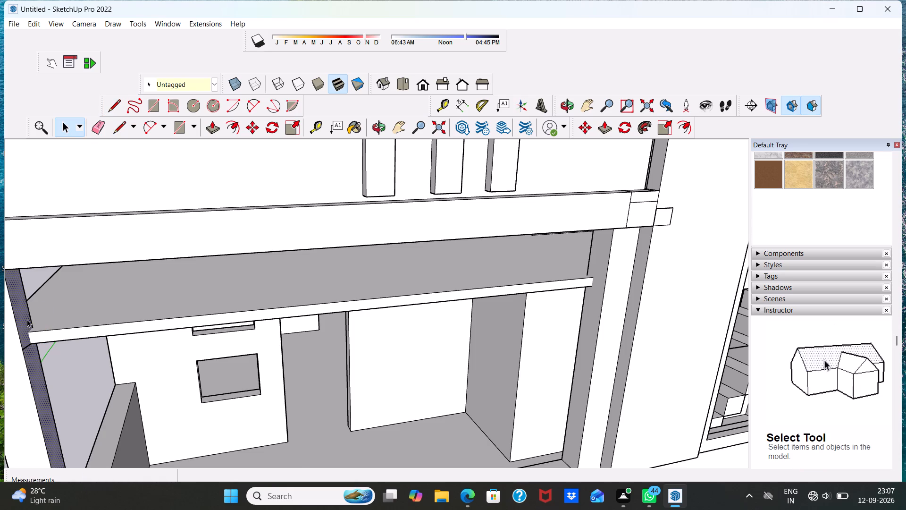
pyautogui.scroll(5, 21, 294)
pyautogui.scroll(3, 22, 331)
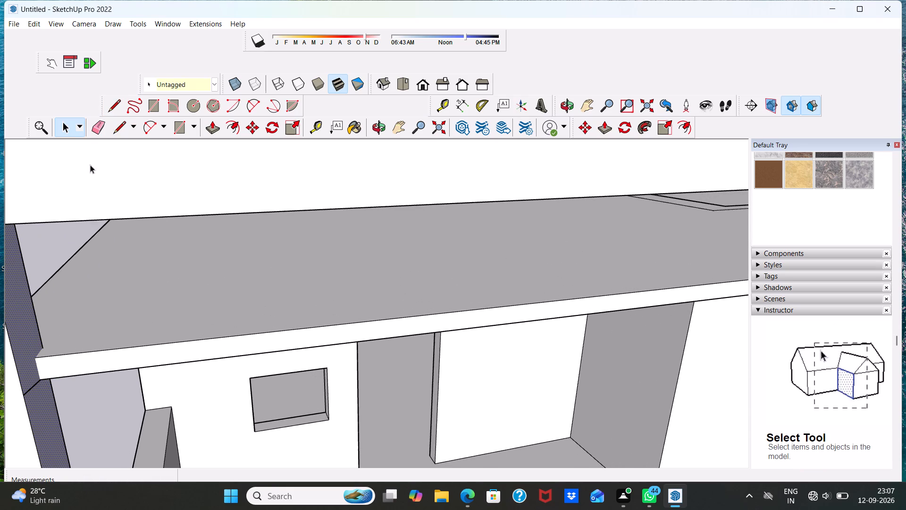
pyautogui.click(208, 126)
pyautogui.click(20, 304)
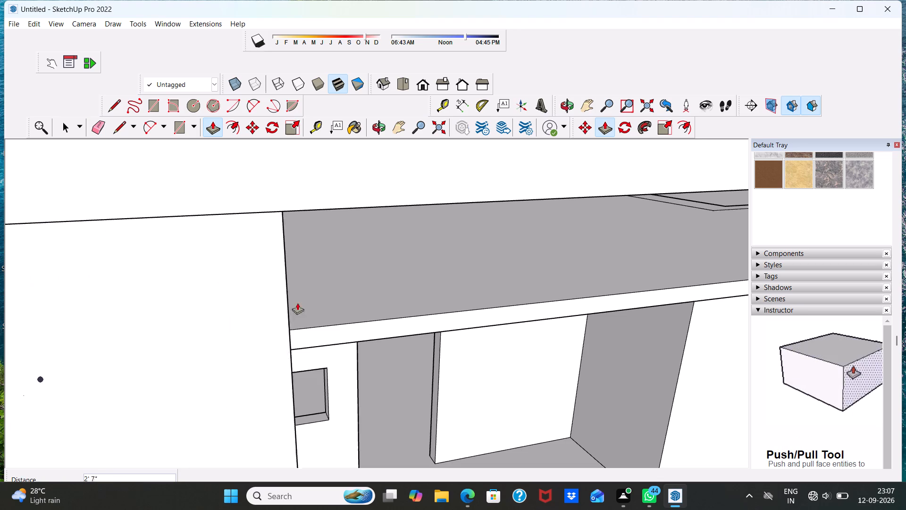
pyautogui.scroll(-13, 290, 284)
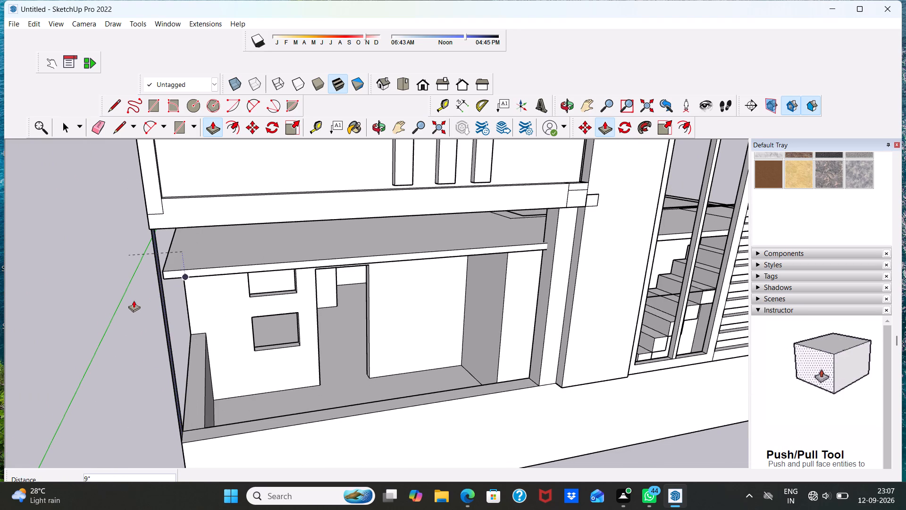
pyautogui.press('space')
# Examine the split inner face of the outer balcony column where it meets the floor slab.
pyautogui.scroll(14, 215, 270)
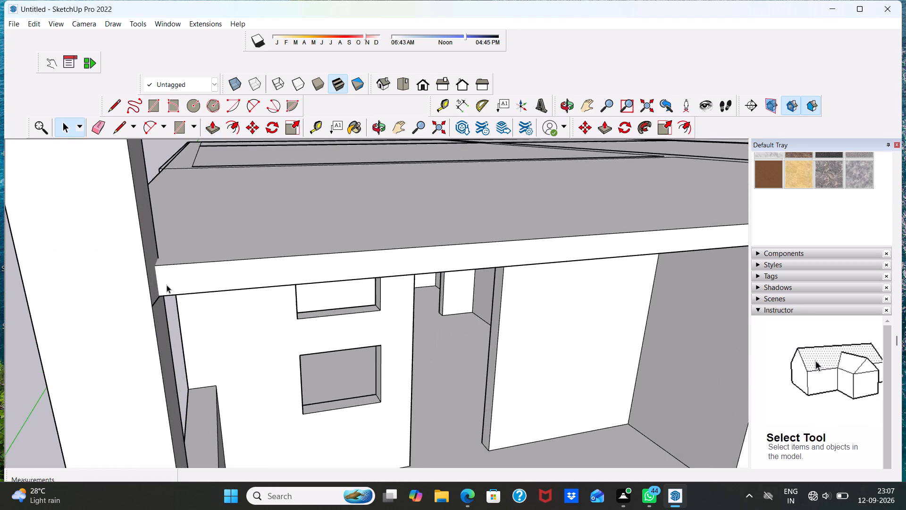
pyautogui.scroll(8, 167, 285)
pyautogui.click(136, 285)
pyautogui.scroll(-5, 137, 277)
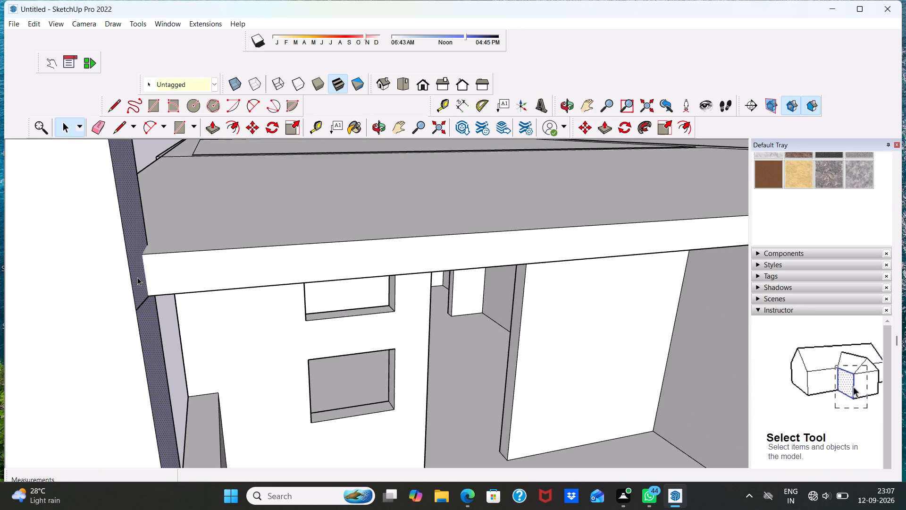
pyautogui.scroll(5, 144, 281)
pyautogui.scroll(-1, 144, 281)
pyautogui.moveTo(184, 323); pyautogui.dragTo(172, 288, button='middle')
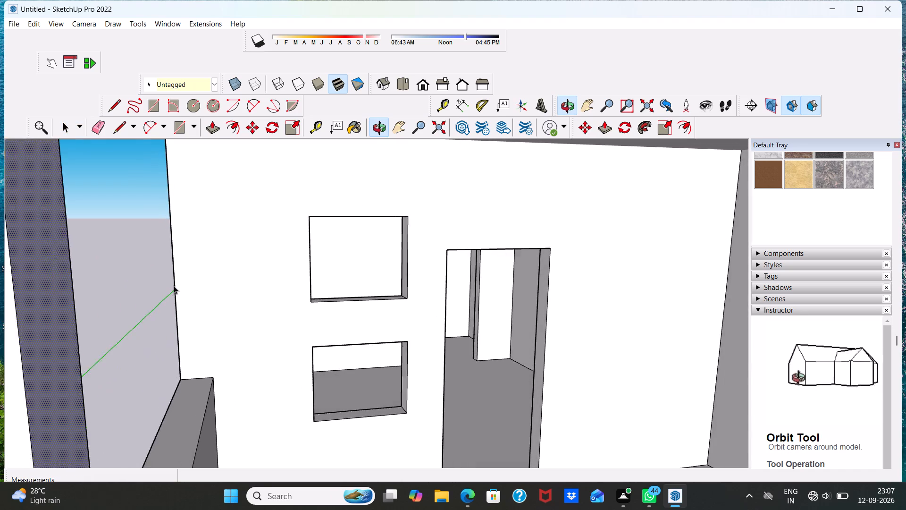
pyautogui.scroll(-4, 179, 291)
pyautogui.moveTo(195, 277); pyautogui.dragTo(193, 298, button='middle')
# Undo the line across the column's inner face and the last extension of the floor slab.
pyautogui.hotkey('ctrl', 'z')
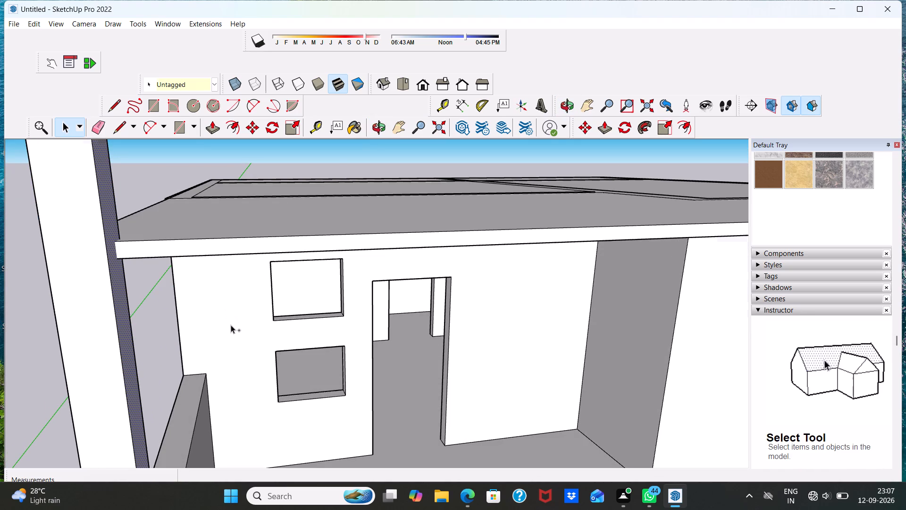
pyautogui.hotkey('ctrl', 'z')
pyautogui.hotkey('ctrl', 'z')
# Push/Pull the floor slab's front face outward by about 7" inside its group and leave the group.
pyautogui.scroll(2, 221, 309)
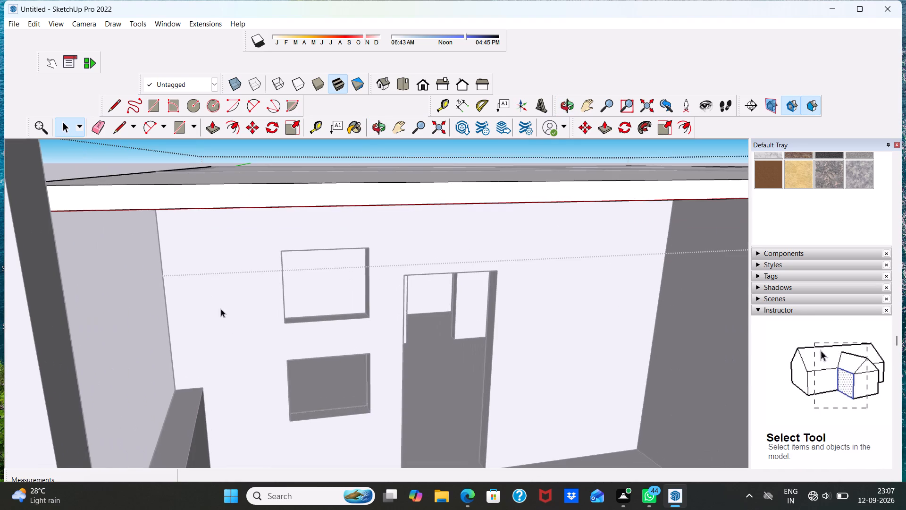
pyautogui.moveTo(223, 286); pyautogui.dragTo(211, 278, button='middle')
pyautogui.scroll(-3, 210, 273)
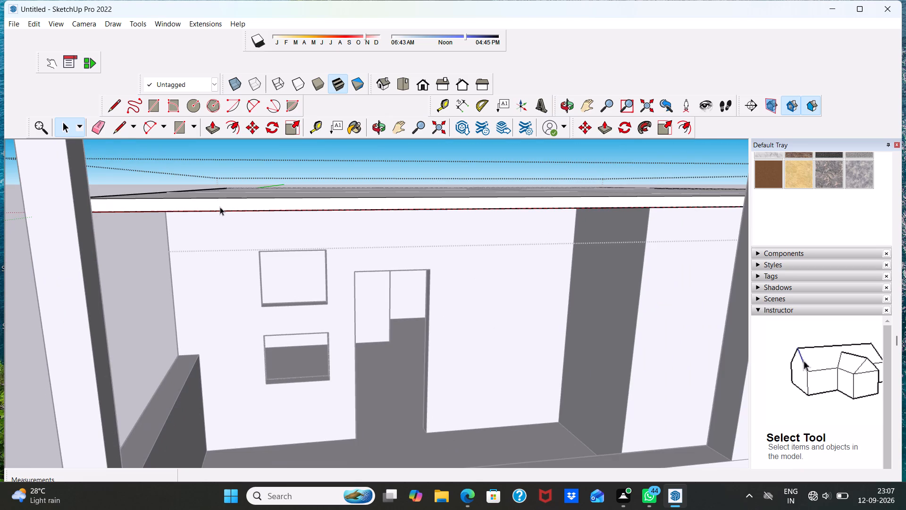
pyautogui.doubleClick(220, 206)
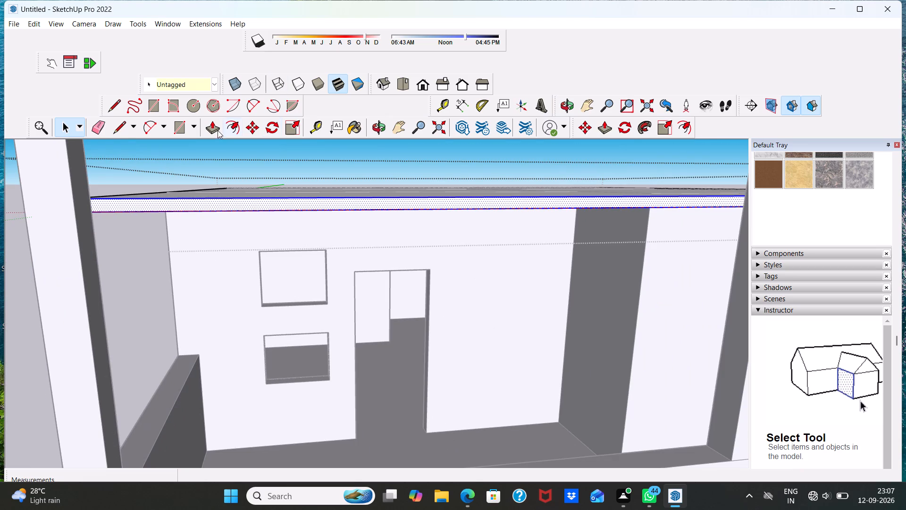
pyautogui.click(214, 126)
pyautogui.moveTo(184, 197); pyautogui.dragTo(179, 204)
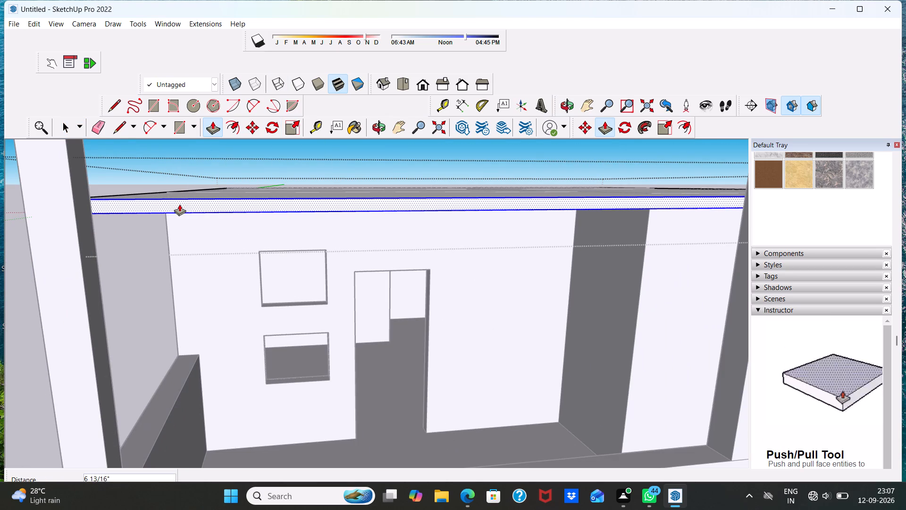
pyautogui.moveTo(179, 204); pyautogui.dragTo(179, 210)
pyautogui.moveTo(169, 197); pyautogui.dragTo(285, 265, button='middle')
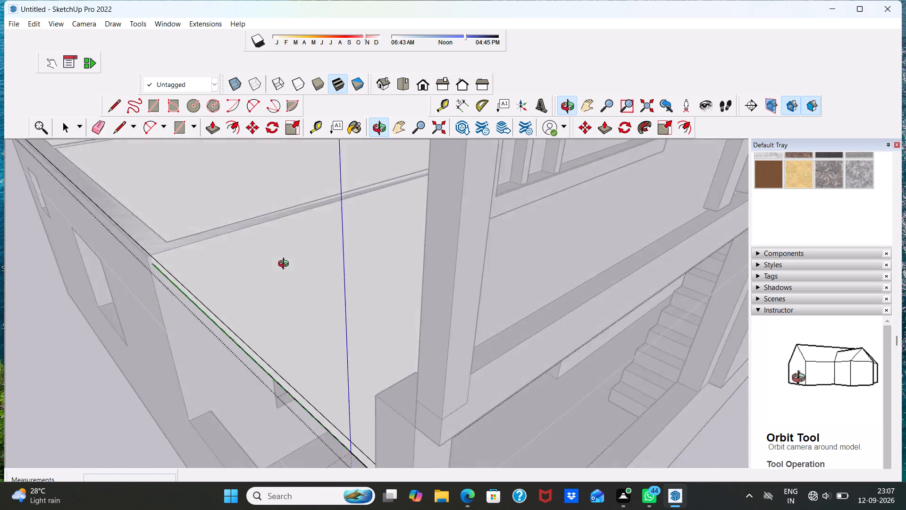
pyautogui.moveTo(285, 265); pyautogui.dragTo(309, 219, button='middle')
pyautogui.press('space')
pyautogui.doubleClick(67, 289)
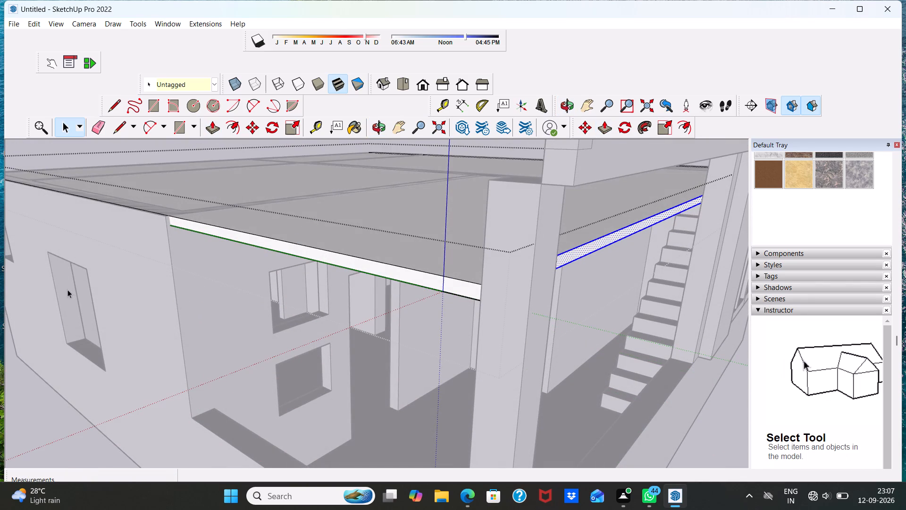
# Examine how the extended floor slab meets the balcony columns, from close up and across the whole facade.
pyautogui.moveTo(278, 352); pyautogui.dragTo(158, 334, button='middle')
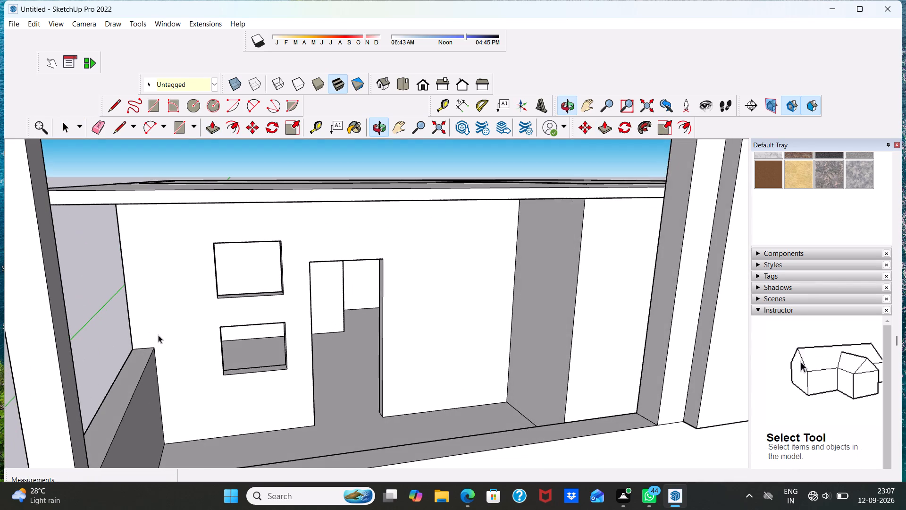
pyautogui.moveTo(143, 317); pyautogui.dragTo(92, 326, button='middle')
pyautogui.scroll(-5, 90, 315)
pyautogui.moveTo(277, 337); pyautogui.dragTo(398, 300, button='middle')
pyautogui.scroll(4, 402, 293)
pyautogui.scroll(3, 423, 224)
pyautogui.scroll(4, 384, 224)
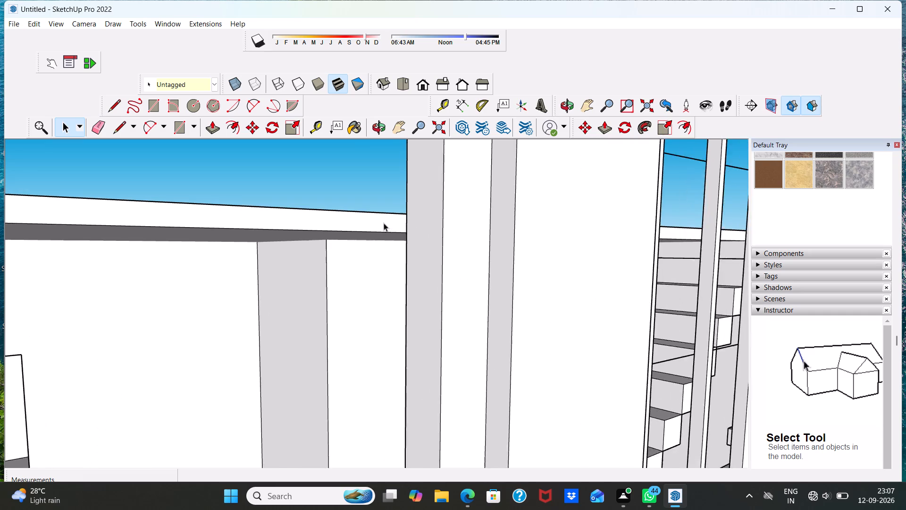
pyautogui.scroll(-4, 384, 223)
pyautogui.scroll(2, 399, 213)
pyautogui.scroll(-19, 394, 205)
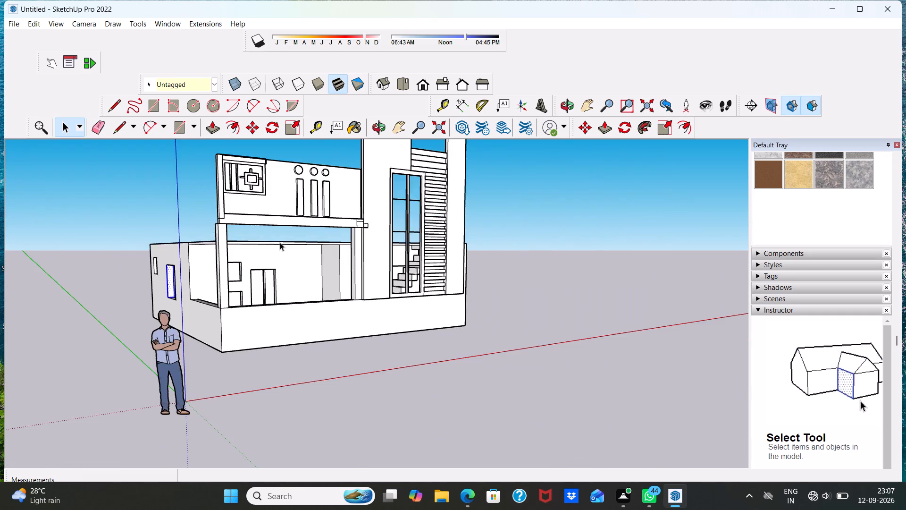
pyautogui.scroll(2, 253, 237)
pyautogui.scroll(-1, 240, 254)
pyautogui.moveTo(239, 254); pyautogui.dragTo(113, 298, button='middle')
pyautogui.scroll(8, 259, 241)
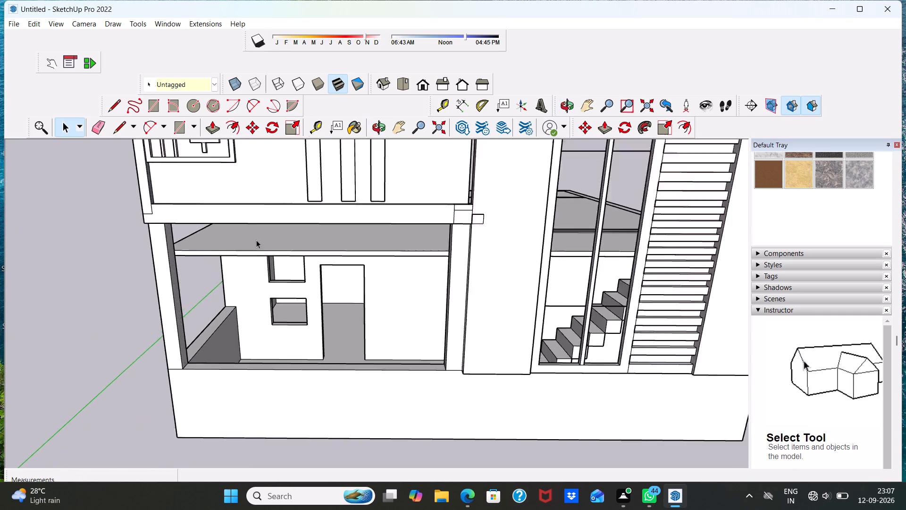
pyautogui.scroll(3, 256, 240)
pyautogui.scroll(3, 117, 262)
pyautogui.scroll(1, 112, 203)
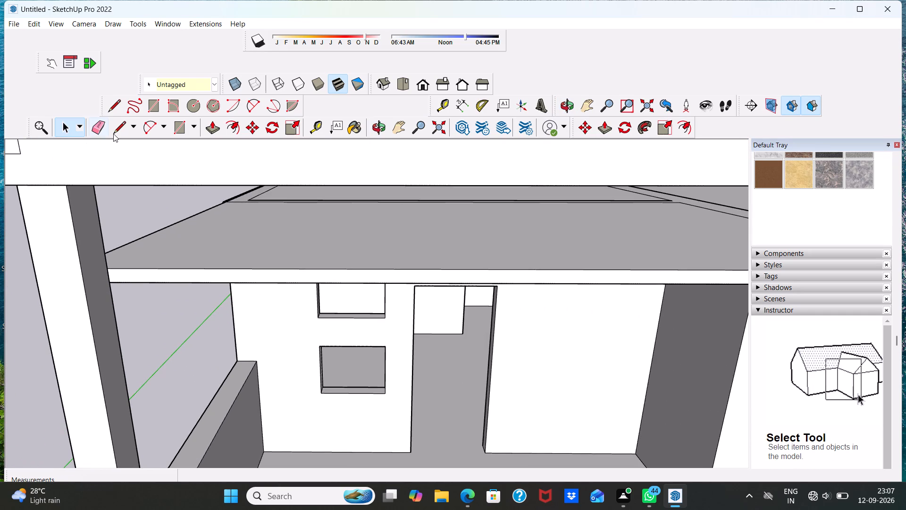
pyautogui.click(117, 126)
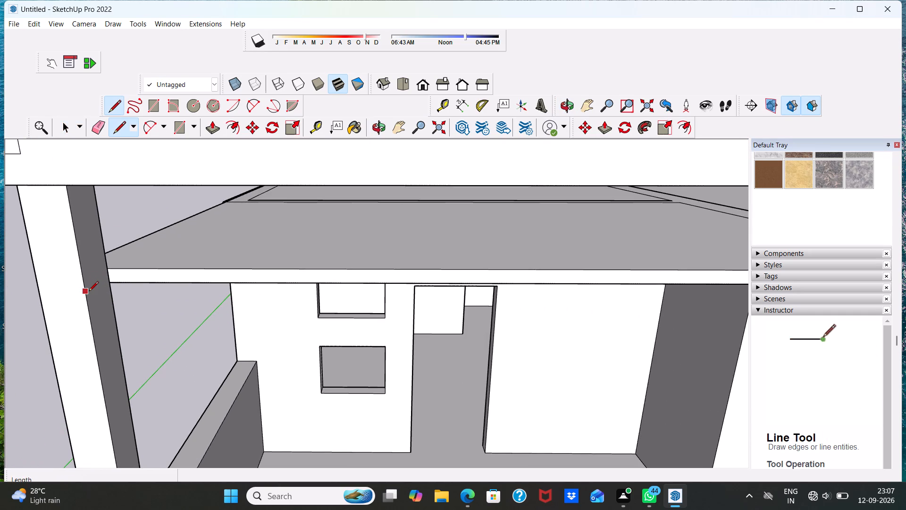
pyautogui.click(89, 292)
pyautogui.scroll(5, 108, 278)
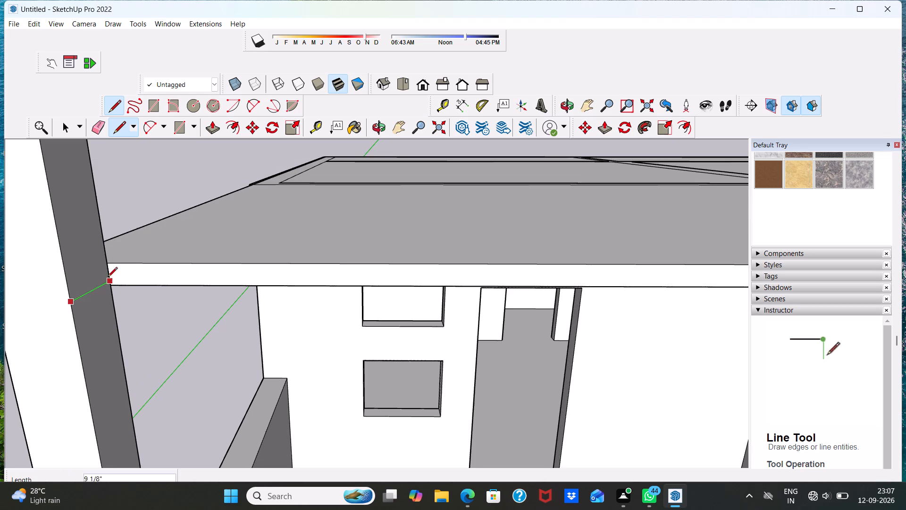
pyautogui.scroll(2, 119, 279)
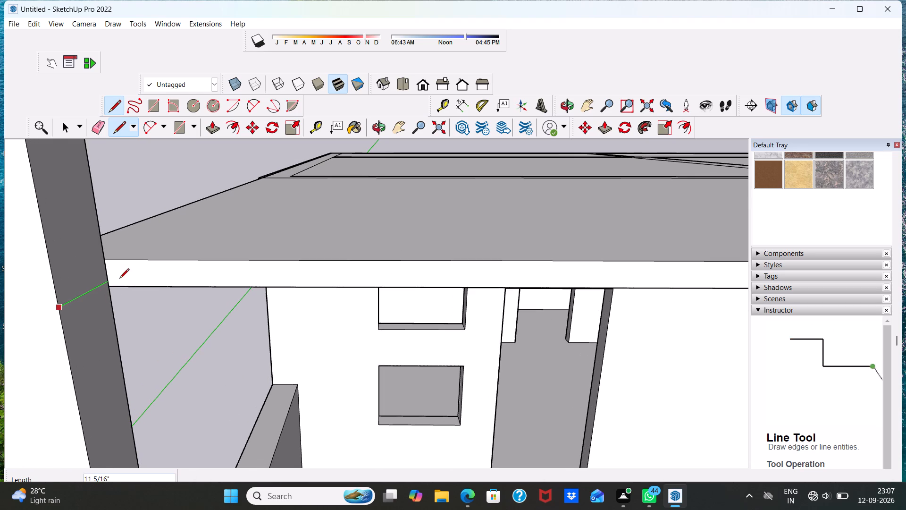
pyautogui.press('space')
# Draw a line about 9 3/16" long across the outer column's inner face, from the slab's lower front corner to the column's front edge.
pyautogui.click(120, 132)
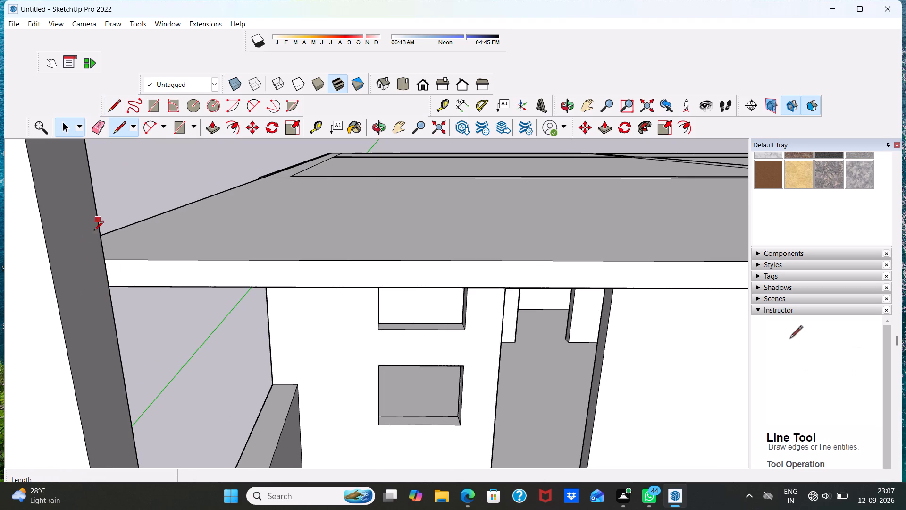
pyautogui.click(109, 289)
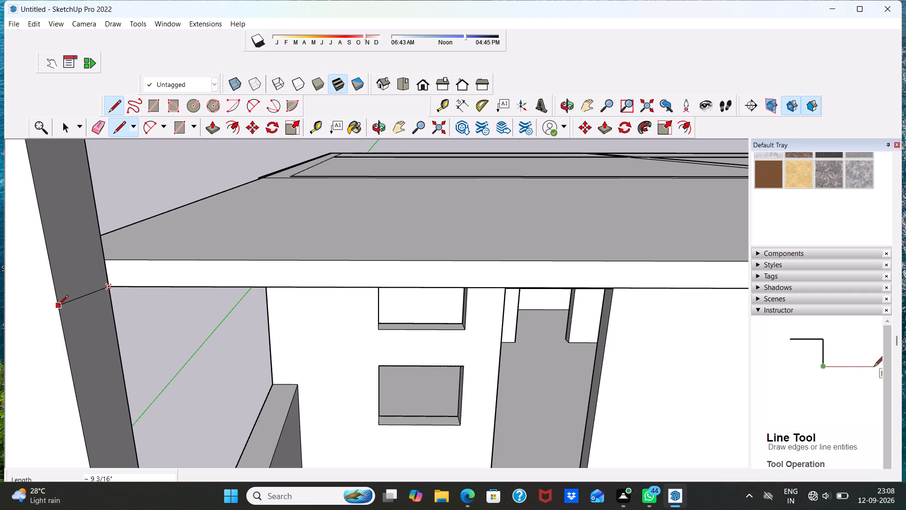
pyautogui.click(59, 308)
pyautogui.press('space')
# Push/Pull the upper part of the outer column's inner face about 13' 8" across the opening to the opposite column.
pyautogui.scroll(-2, 86, 287)
pyautogui.click(76, 261)
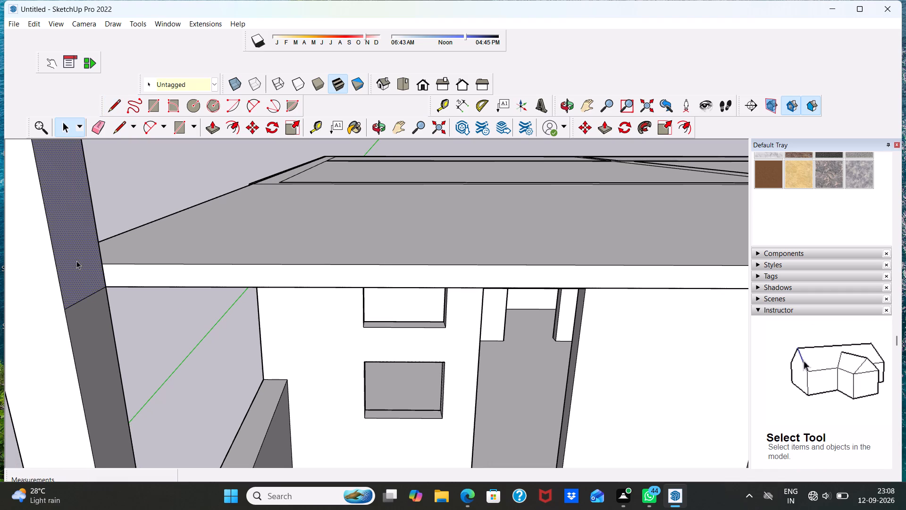
pyautogui.scroll(-5, 83, 260)
pyautogui.click(208, 127)
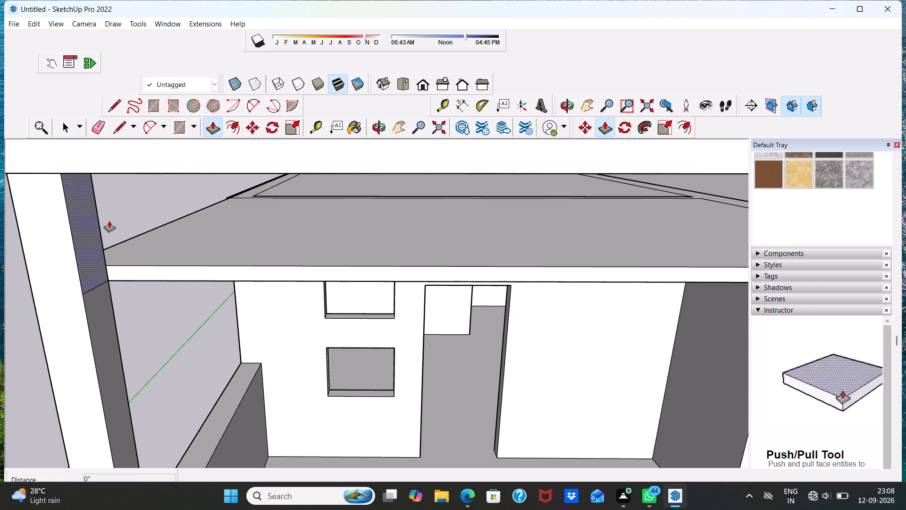
pyautogui.click(83, 228)
pyautogui.scroll(-3, 310, 297)
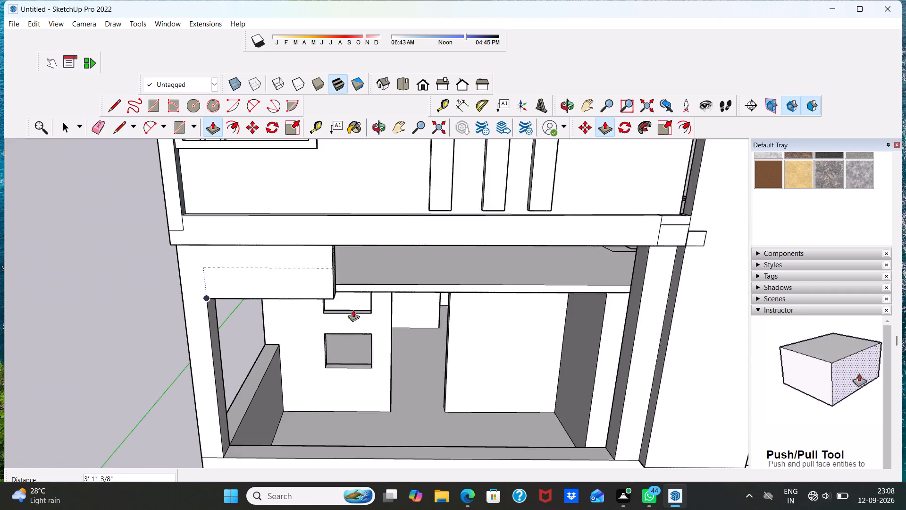
pyautogui.scroll(-5, 353, 310)
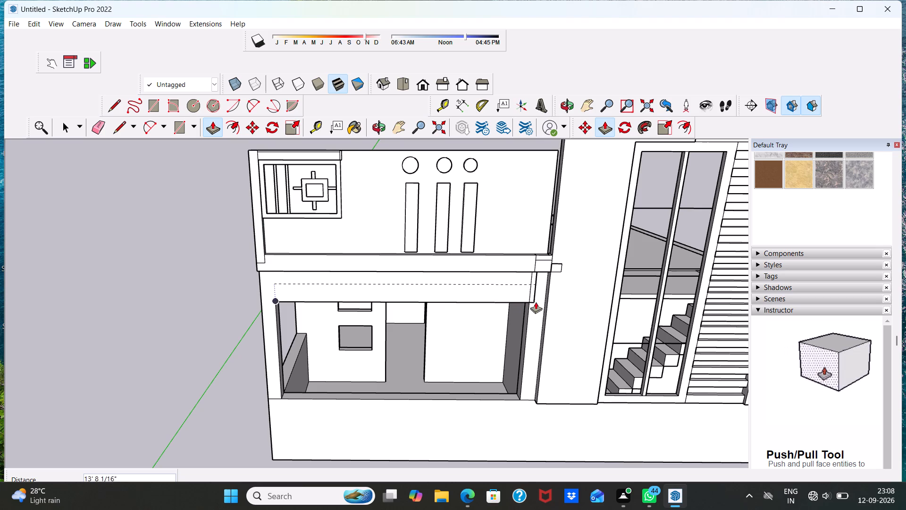
pyautogui.click(531, 303)
pyautogui.press('space')
# Examine the new beam above the balcony opening and the slab's junction with it from the front, side and above.
pyautogui.scroll(1, 409, 351)
pyautogui.moveTo(409, 350); pyautogui.dragTo(364, 355, button='middle')
pyautogui.moveTo(319, 342); pyautogui.dragTo(365, 333, button='middle')
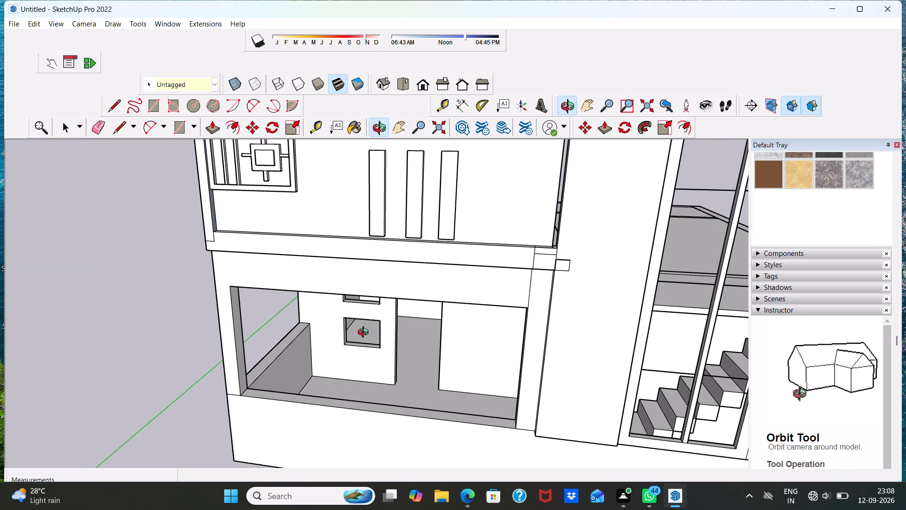
pyautogui.moveTo(365, 333); pyautogui.dragTo(590, 299, button='middle')
pyautogui.moveTo(334, 318); pyautogui.dragTo(366, 388, button='middle')
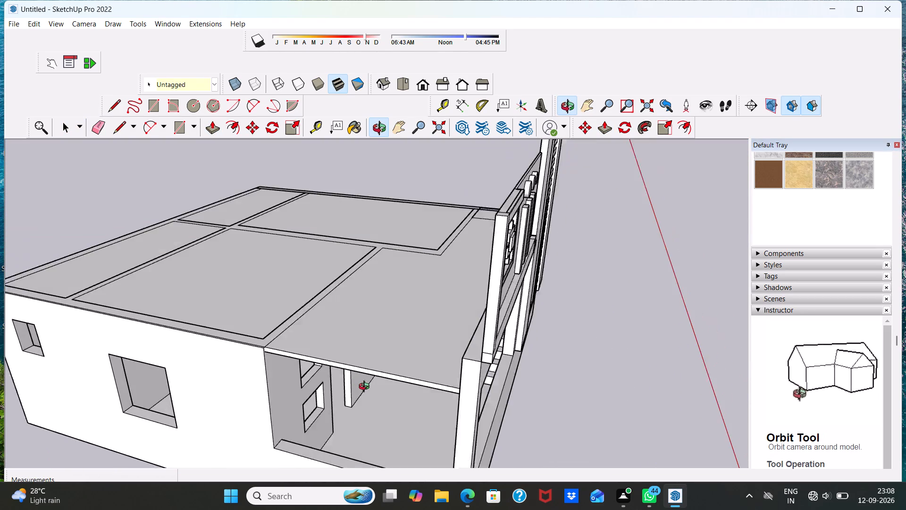
pyautogui.moveTo(366, 388); pyautogui.dragTo(368, 388, button='middle')
pyautogui.scroll(4, 307, 343)
pyautogui.scroll(-4, 307, 343)
pyautogui.scroll(4, 290, 380)
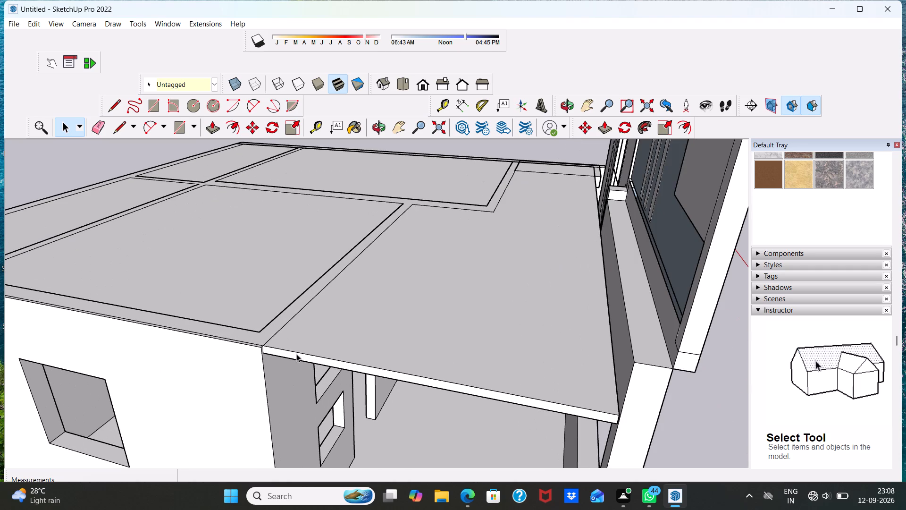
# Open the floor slab for editing and select the thin outer side face beside the balcony opening.
pyautogui.click(296, 353)
pyautogui.doubleClick(288, 357)
pyautogui.scroll(6, 288, 357)
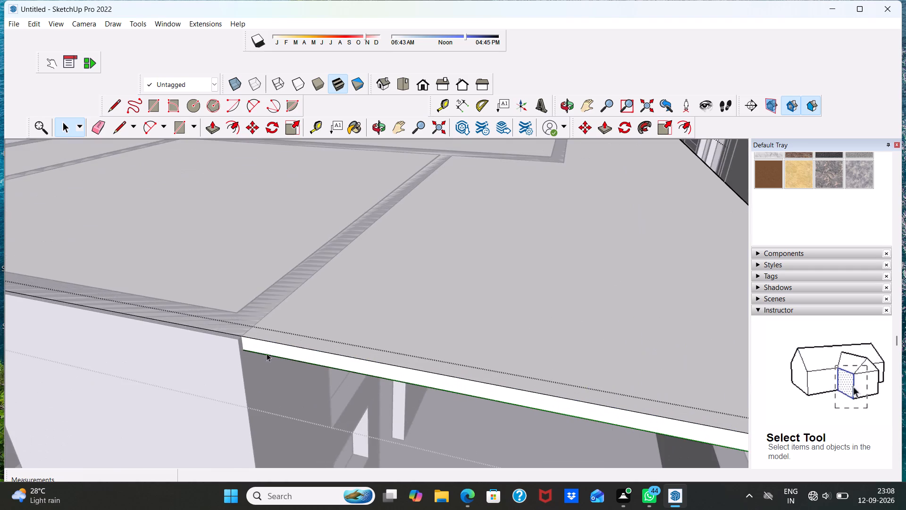
pyautogui.scroll(4, 266, 353)
pyautogui.scroll(6, 229, 326)
pyautogui.moveTo(161, 359); pyautogui.dragTo(170, 371)
pyautogui.scroll(-8, 194, 357)
pyautogui.moveTo(206, 365); pyautogui.dragTo(204, 365)
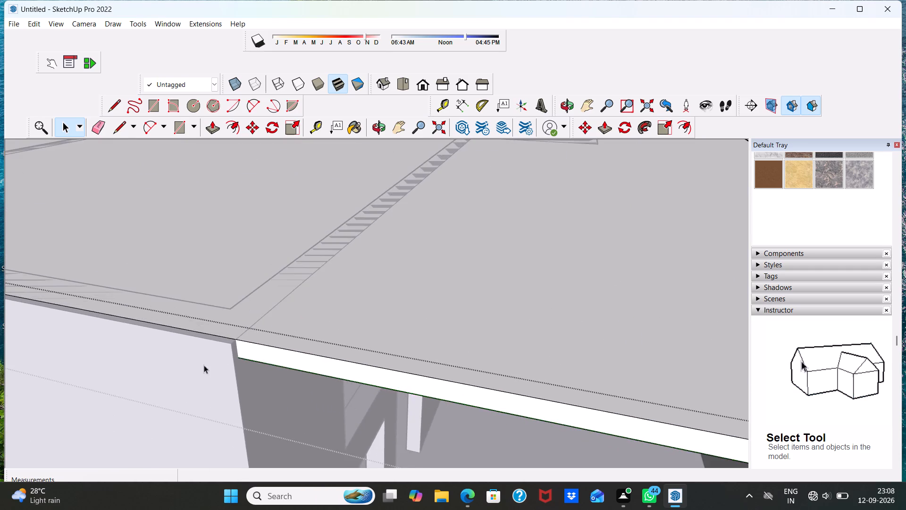
pyautogui.moveTo(204, 365); pyautogui.dragTo(209, 361)
pyautogui.scroll(-9, 209, 361)
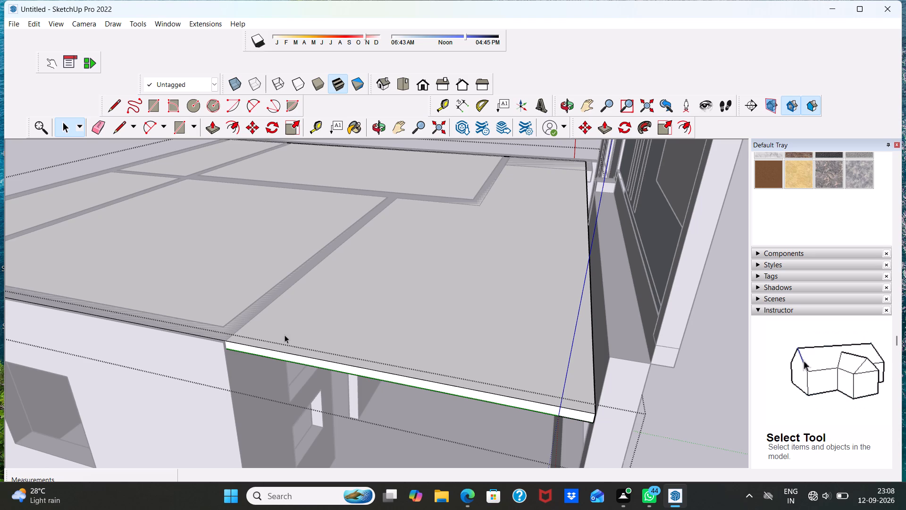
pyautogui.scroll(7, 383, 357)
pyautogui.doubleClick(173, 357)
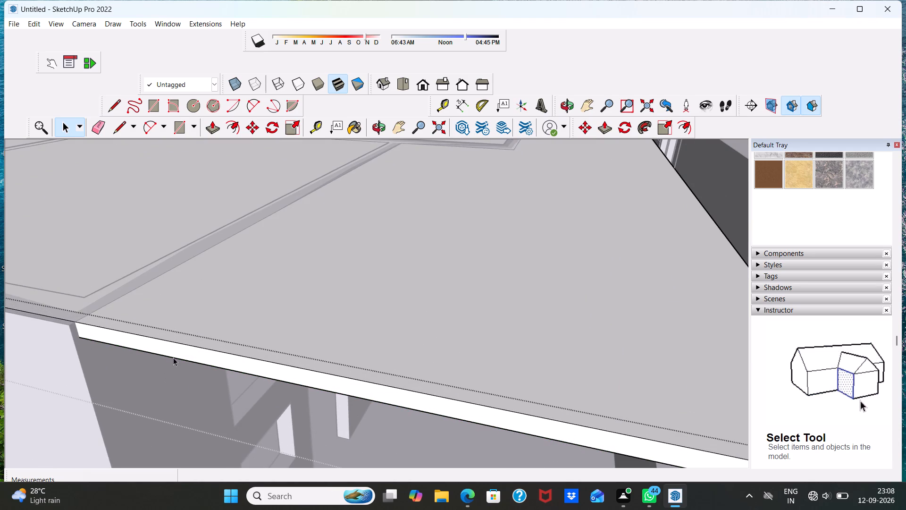
pyautogui.scroll(-5, 245, 264)
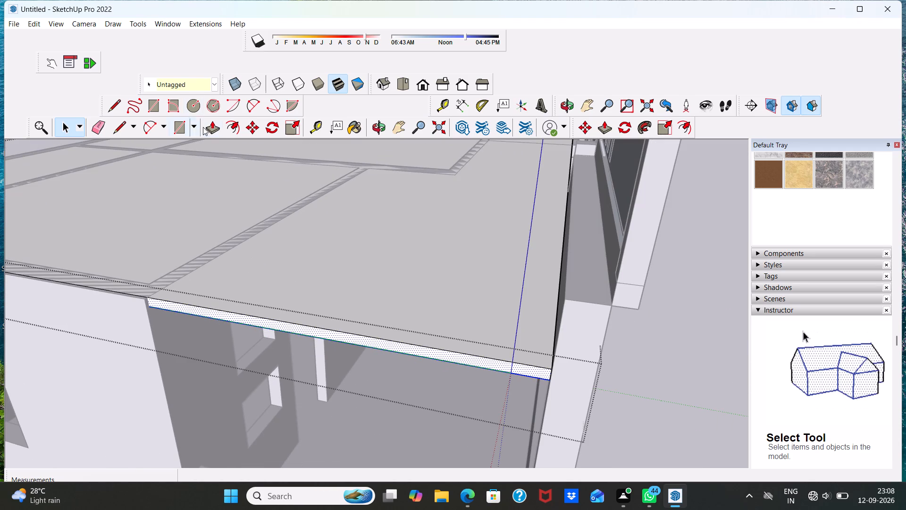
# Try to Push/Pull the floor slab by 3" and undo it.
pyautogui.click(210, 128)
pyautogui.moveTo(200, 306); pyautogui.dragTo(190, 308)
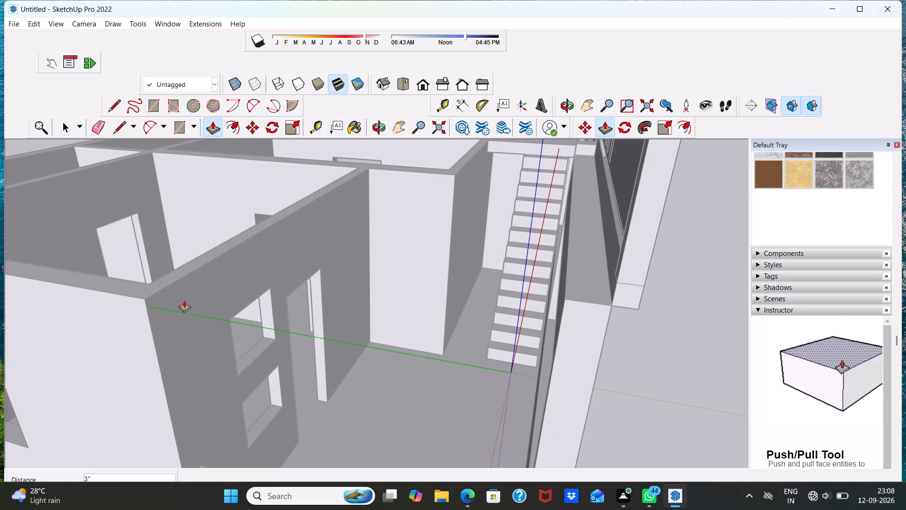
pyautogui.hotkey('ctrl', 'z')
# Push/Pull the floor slab's outer side face about 7 1/2" outward past the wall.
pyautogui.scroll(5, 181, 298)
pyautogui.moveTo(174, 308); pyautogui.dragTo(143, 325)
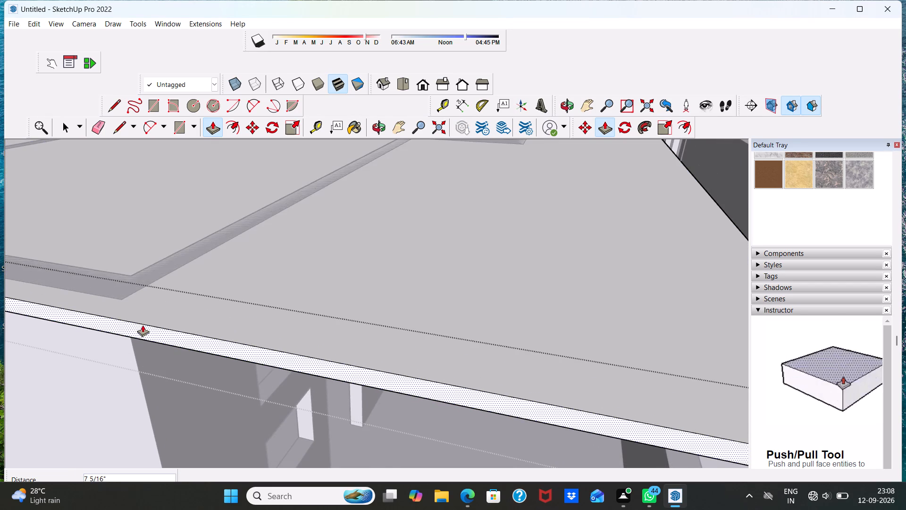
pyautogui.moveTo(143, 325); pyautogui.dragTo(142, 326)
pyautogui.scroll(-11, 140, 308)
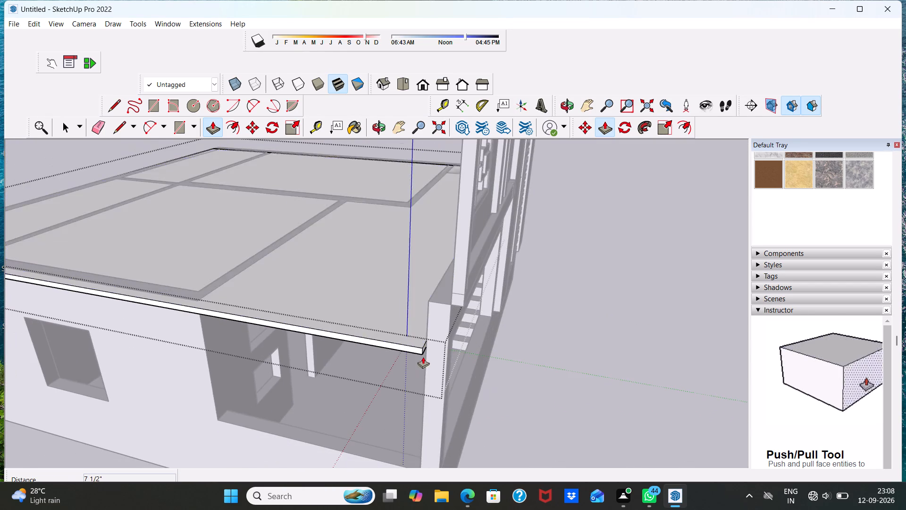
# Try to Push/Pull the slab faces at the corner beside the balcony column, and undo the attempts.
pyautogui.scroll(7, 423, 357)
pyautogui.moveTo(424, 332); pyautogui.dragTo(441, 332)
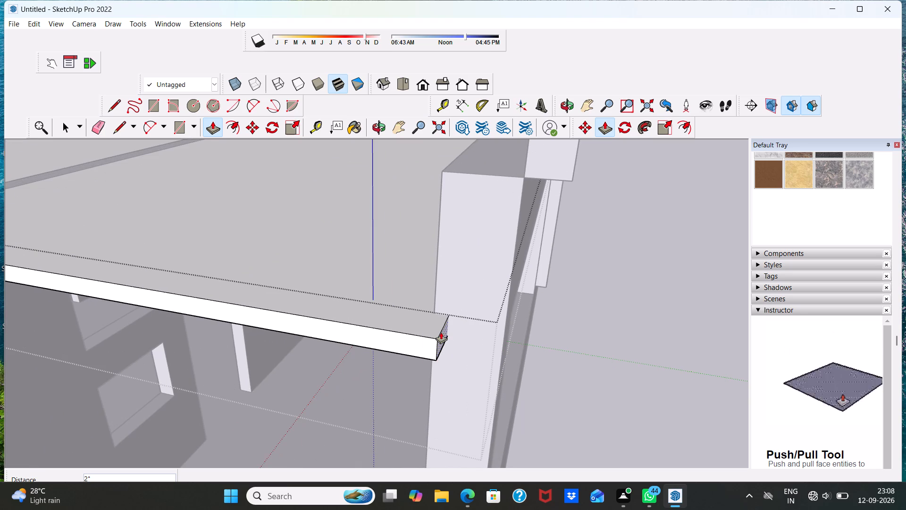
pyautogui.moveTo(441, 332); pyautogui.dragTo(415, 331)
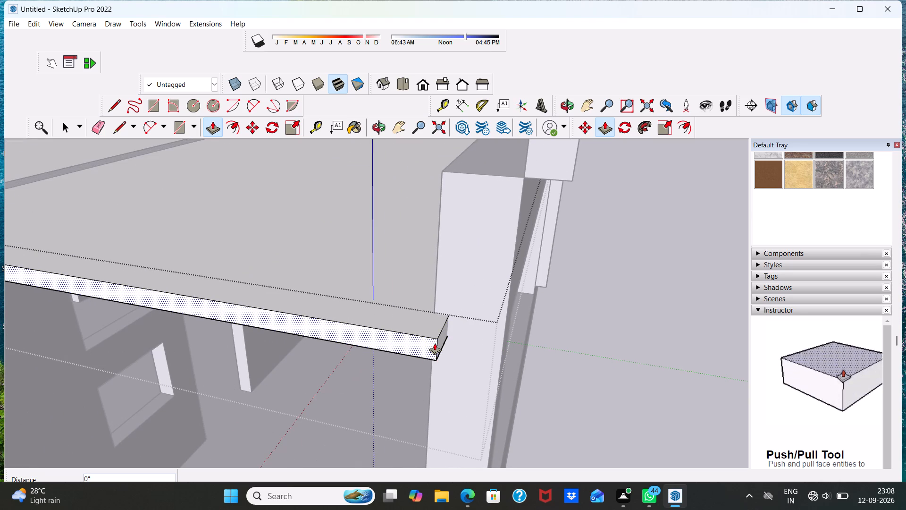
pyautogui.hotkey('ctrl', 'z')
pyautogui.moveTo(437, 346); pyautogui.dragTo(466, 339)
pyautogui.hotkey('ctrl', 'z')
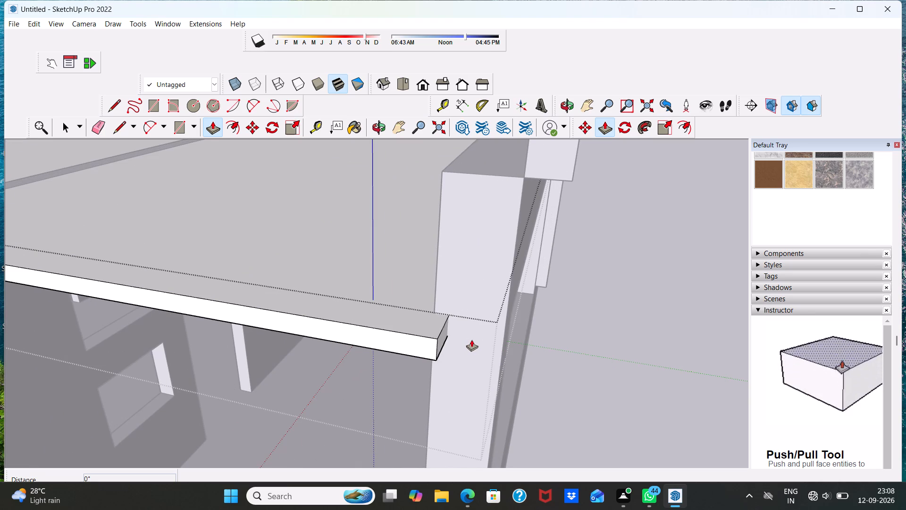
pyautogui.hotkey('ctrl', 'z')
# Close the floor slab for editing and return to the whole front facade.
pyautogui.press('space')
pyautogui.moveTo(624, 368); pyautogui.dragTo(373, 287, button='middle')
pyautogui.scroll(-11, 379, 297)
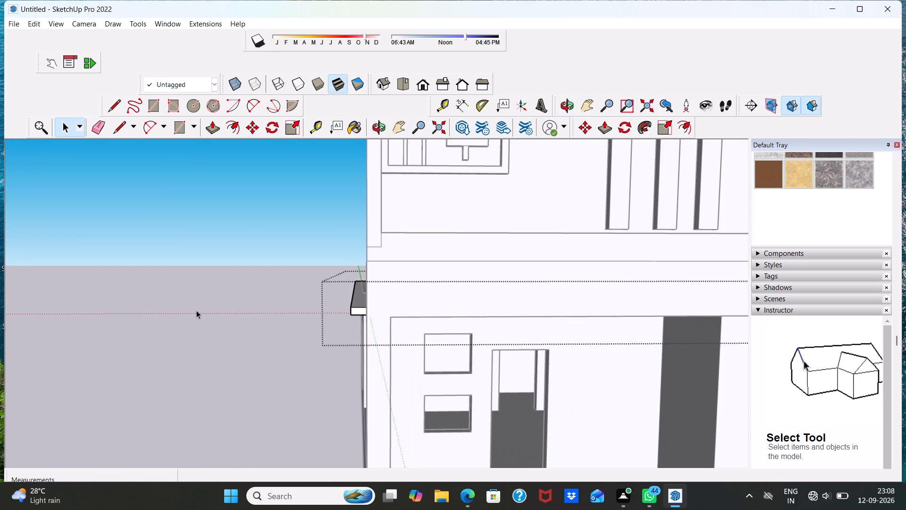
pyautogui.moveTo(196, 310); pyautogui.dragTo(133, 306, button='middle')
pyautogui.scroll(1, 134, 303)
pyautogui.press('space')
pyautogui.scroll(-2, 147, 318)
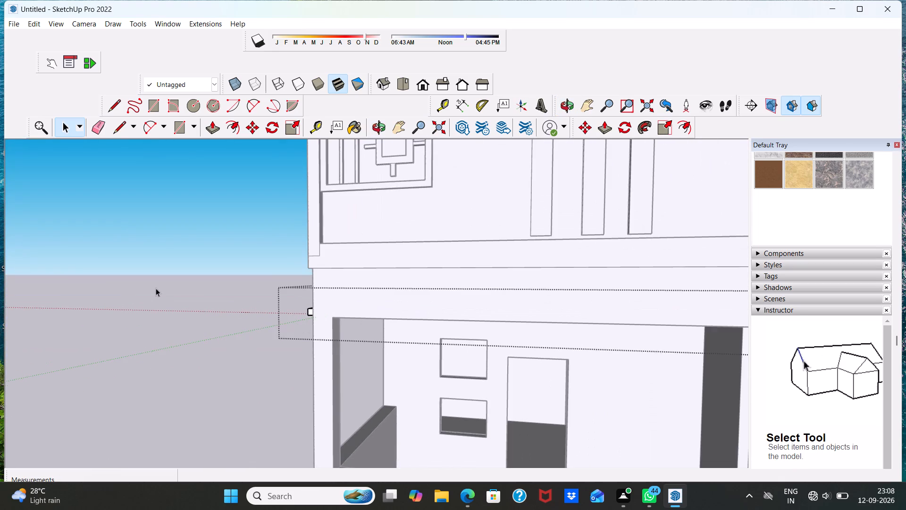
pyautogui.scroll(-4, 155, 288)
pyautogui.press('space')
pyautogui.doubleClick(148, 285)
pyautogui.scroll(-5, 150, 289)
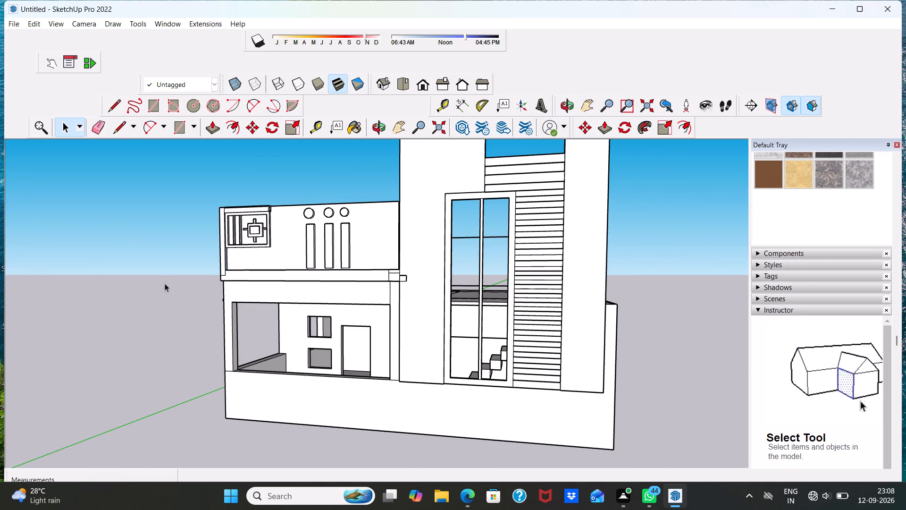
# Examine the ground-floor opening and the base wall beneath it from the front, from above and close up.
pyautogui.moveTo(165, 283); pyautogui.dragTo(292, 279, button='middle')
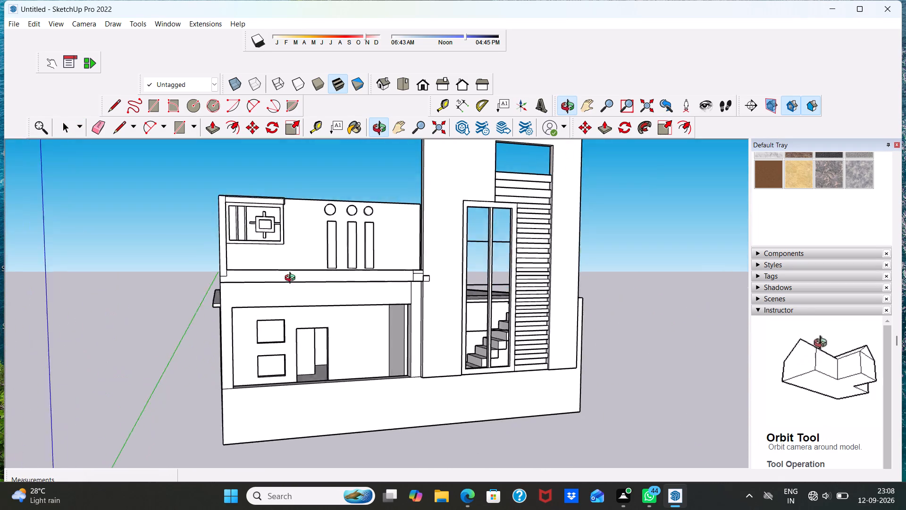
pyautogui.moveTo(292, 279); pyautogui.dragTo(261, 315, button='middle')
pyautogui.moveTo(305, 353); pyautogui.dragTo(256, 399, button='middle')
pyautogui.scroll(1, 327, 374)
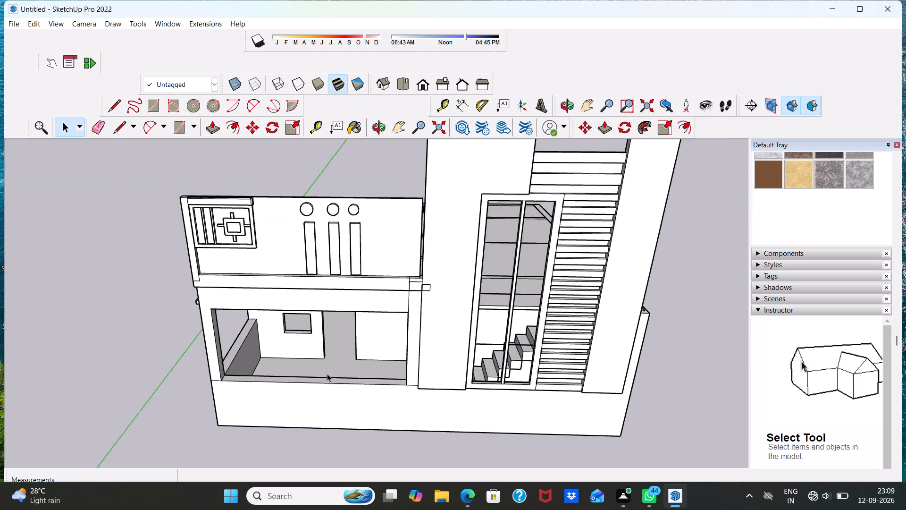
pyautogui.scroll(2, 327, 374)
pyautogui.scroll(-6, 344, 259)
pyautogui.scroll(2, 358, 290)
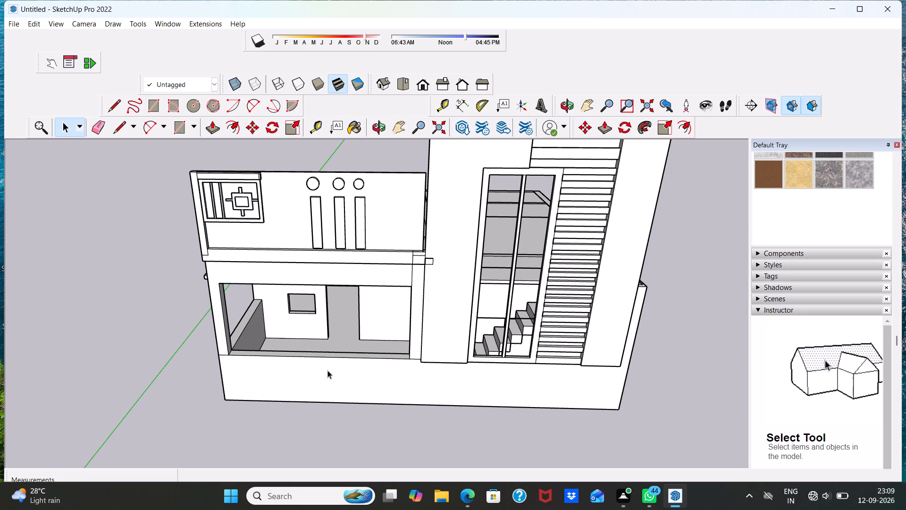
pyautogui.moveTo(327, 370); pyautogui.dragTo(324, 254, button='middle')
pyautogui.scroll(2, 309, 327)
pyautogui.moveTo(299, 343); pyautogui.dragTo(302, 403, button='middle')
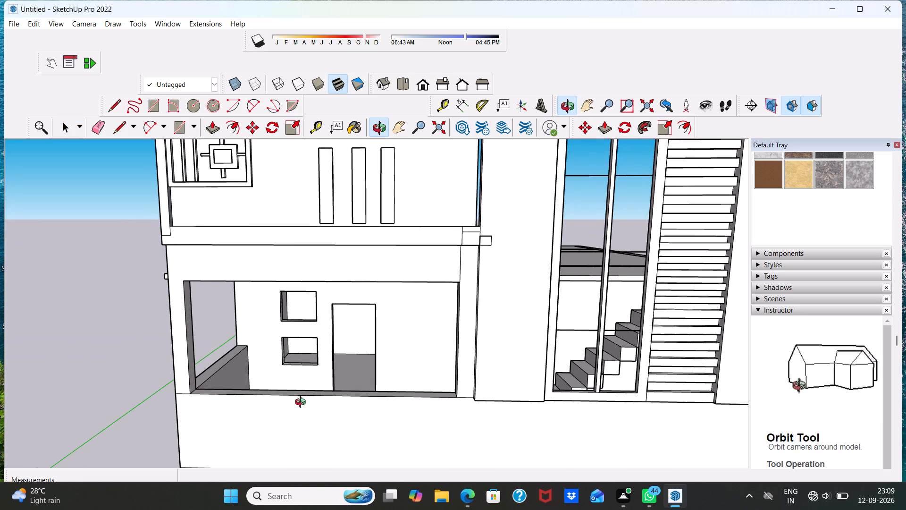
pyautogui.moveTo(302, 403); pyautogui.dragTo(305, 404, button='middle')
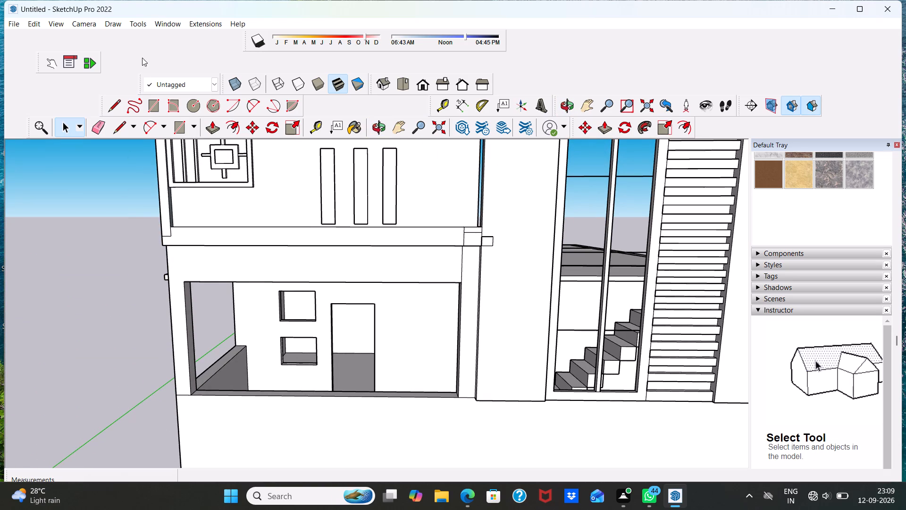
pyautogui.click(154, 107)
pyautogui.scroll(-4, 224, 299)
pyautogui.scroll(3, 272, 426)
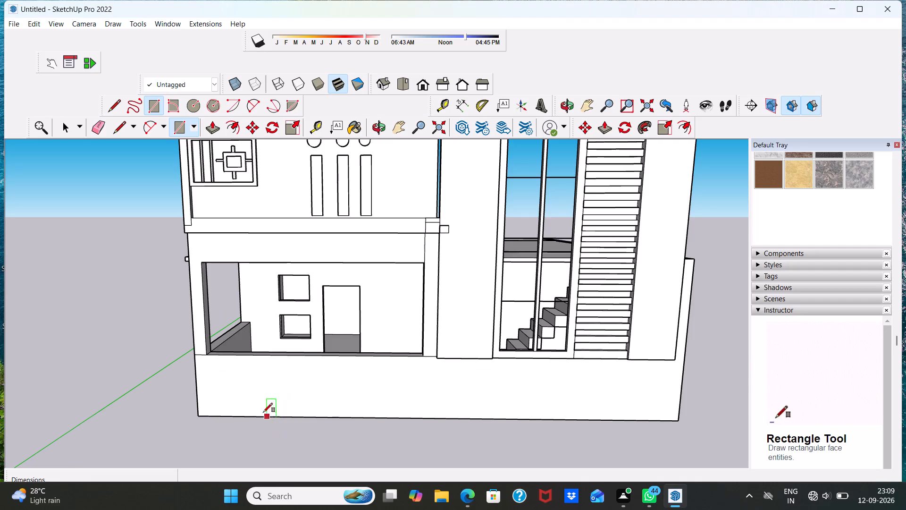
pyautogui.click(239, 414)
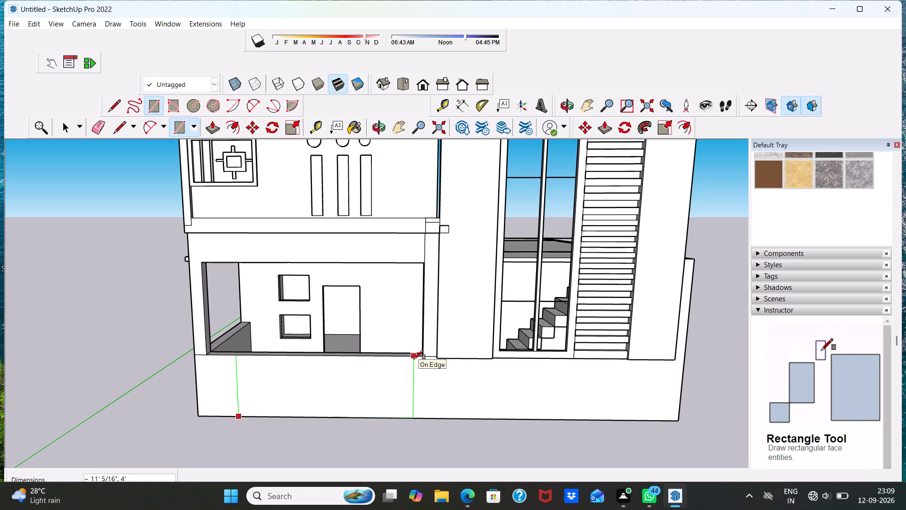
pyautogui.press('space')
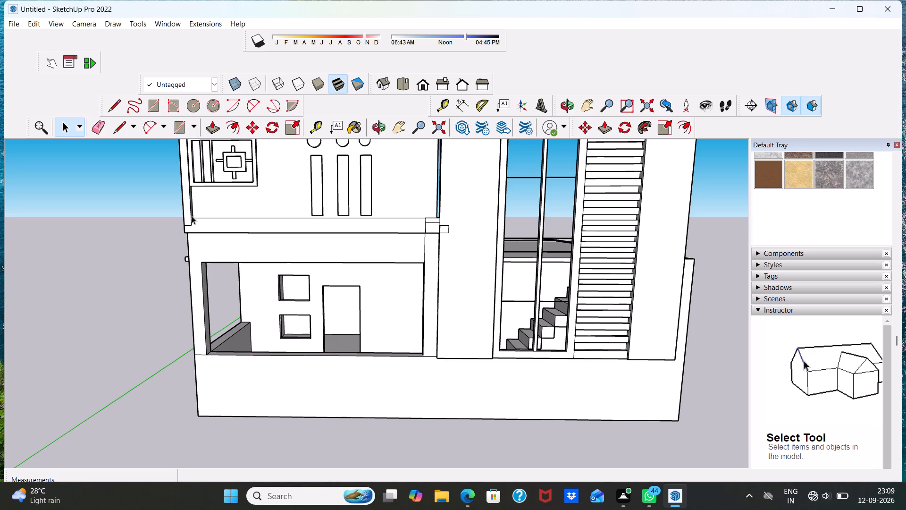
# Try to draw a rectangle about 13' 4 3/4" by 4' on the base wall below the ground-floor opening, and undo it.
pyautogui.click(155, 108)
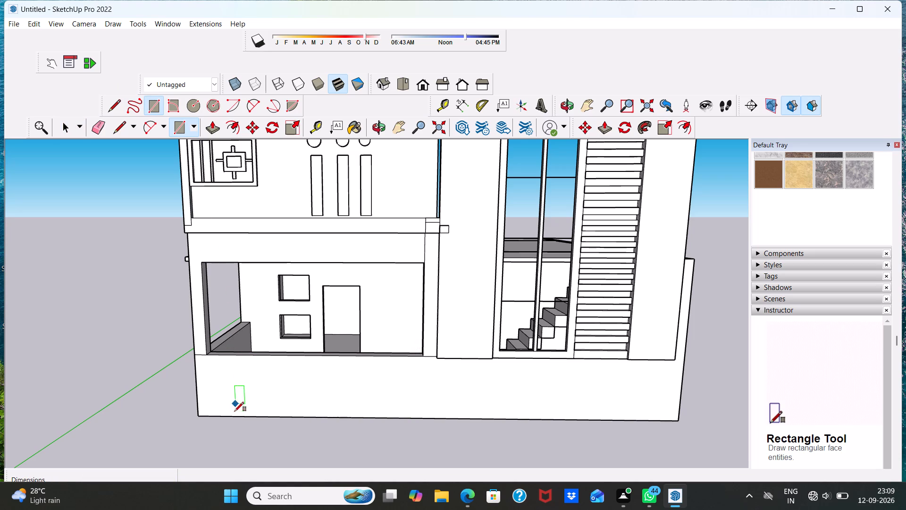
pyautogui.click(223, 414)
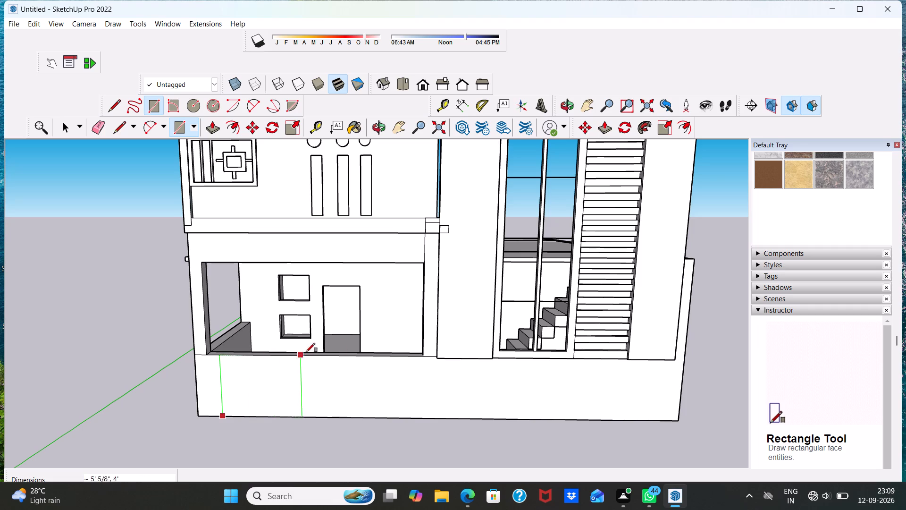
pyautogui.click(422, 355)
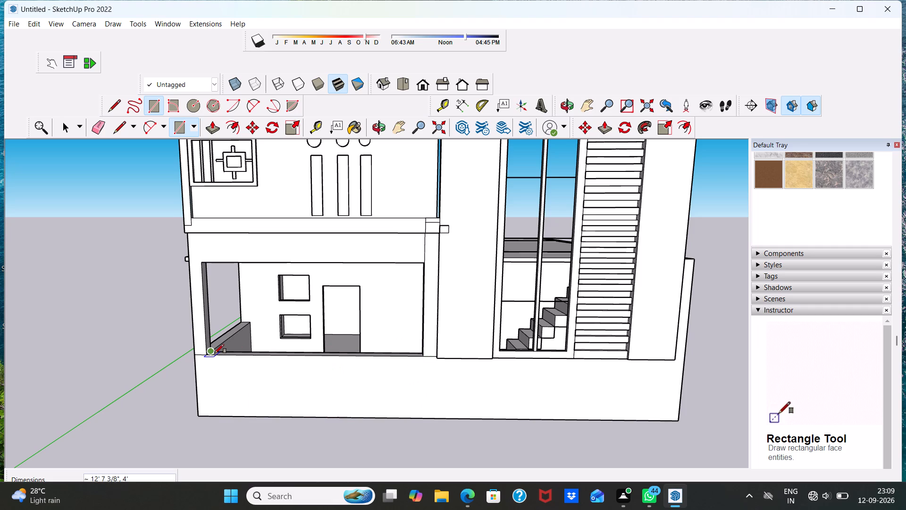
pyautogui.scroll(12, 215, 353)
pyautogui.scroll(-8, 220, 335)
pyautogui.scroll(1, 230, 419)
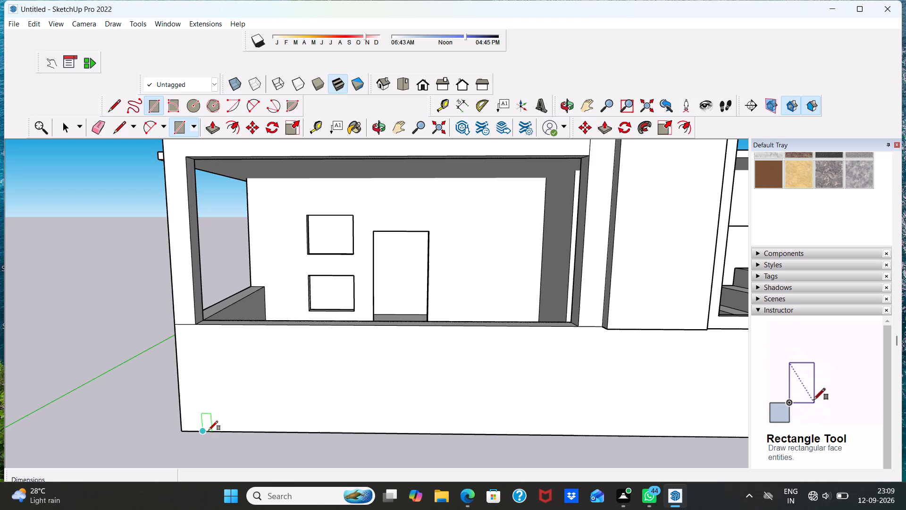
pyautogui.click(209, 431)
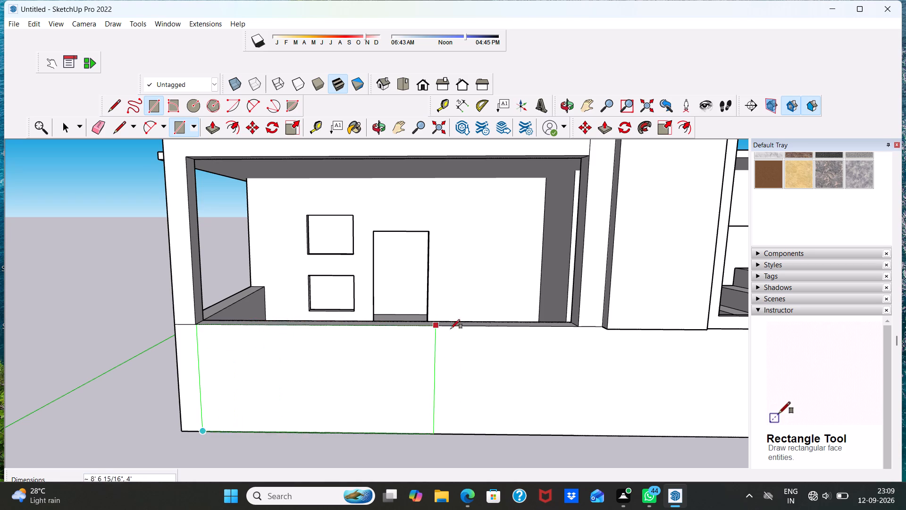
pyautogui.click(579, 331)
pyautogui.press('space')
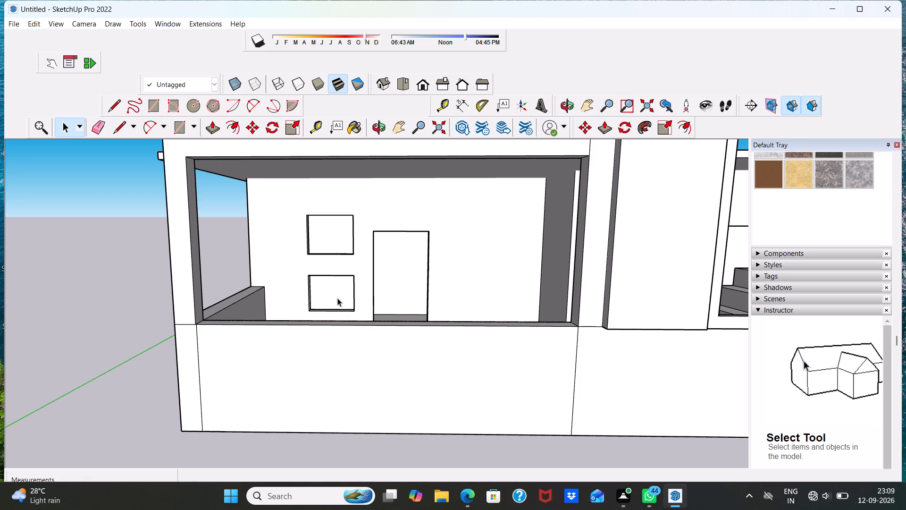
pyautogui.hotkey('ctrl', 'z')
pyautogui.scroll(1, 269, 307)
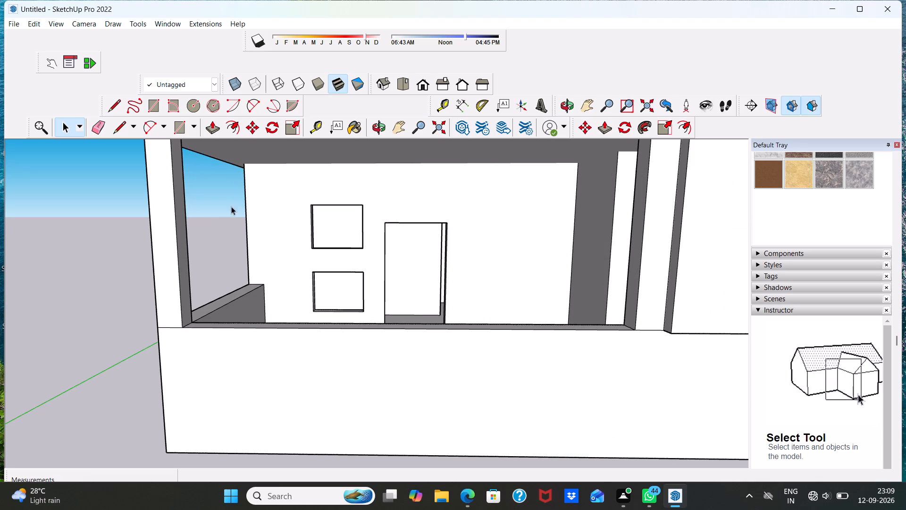
# Draw a rectangle about 12' 7 3/8" by 4' on the base wall, from its bottom edge to the opening's lower corner by the inner column.
pyautogui.click(152, 109)
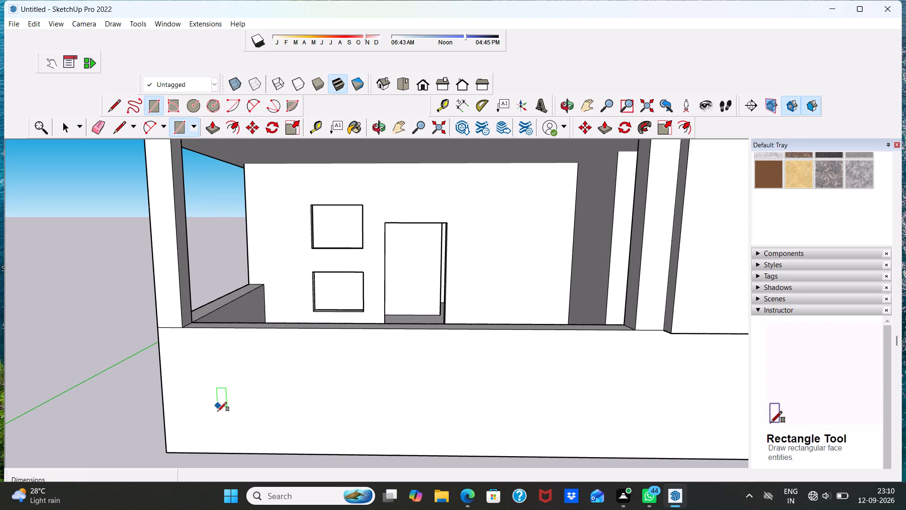
pyautogui.click(215, 450)
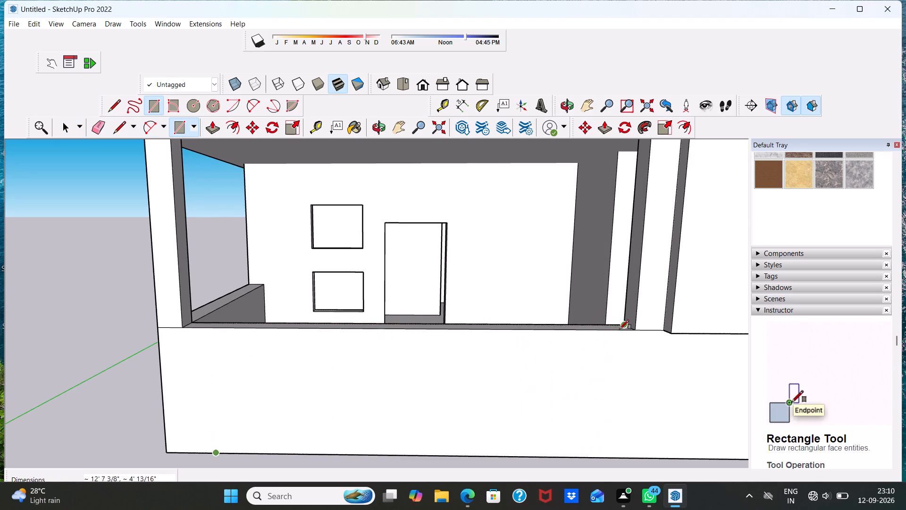
pyautogui.click(633, 334)
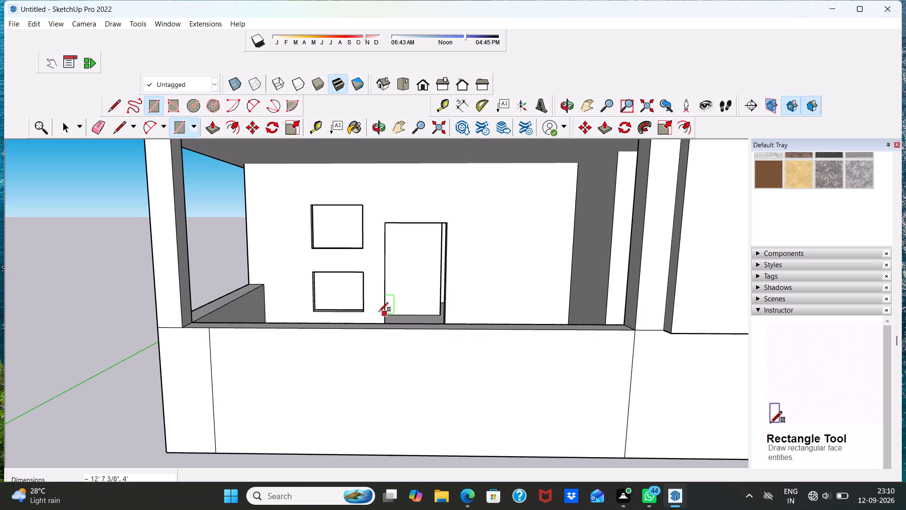
pyautogui.press('space')
pyautogui.press('space')
# Push/Pull the new base wall rectangle inward to the back edge of the sill below the opening.
pyautogui.scroll(-8, 364, 295)
pyautogui.moveTo(300, 307); pyautogui.dragTo(268, 430, button='middle')
pyautogui.scroll(4, 317, 344)
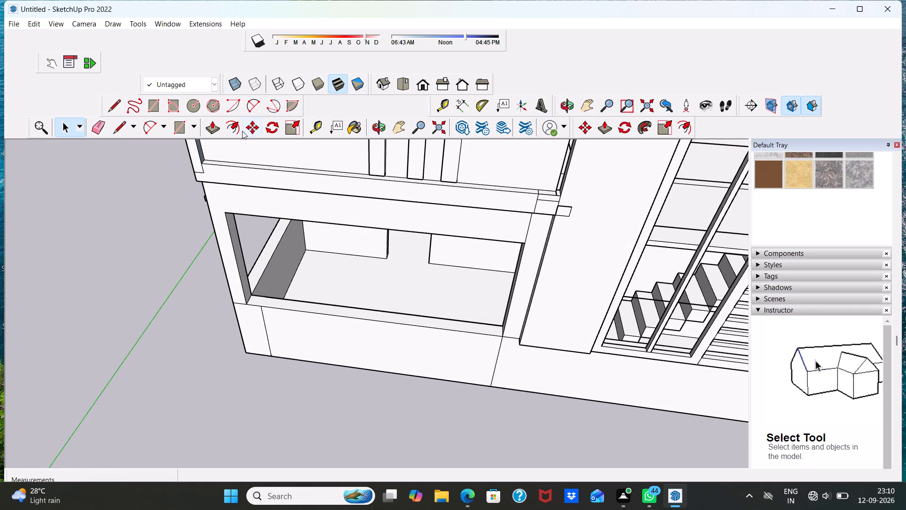
pyautogui.click(215, 126)
pyautogui.moveTo(376, 355); pyautogui.dragTo(390, 336)
pyautogui.moveTo(390, 333); pyautogui.dragTo(401, 314)
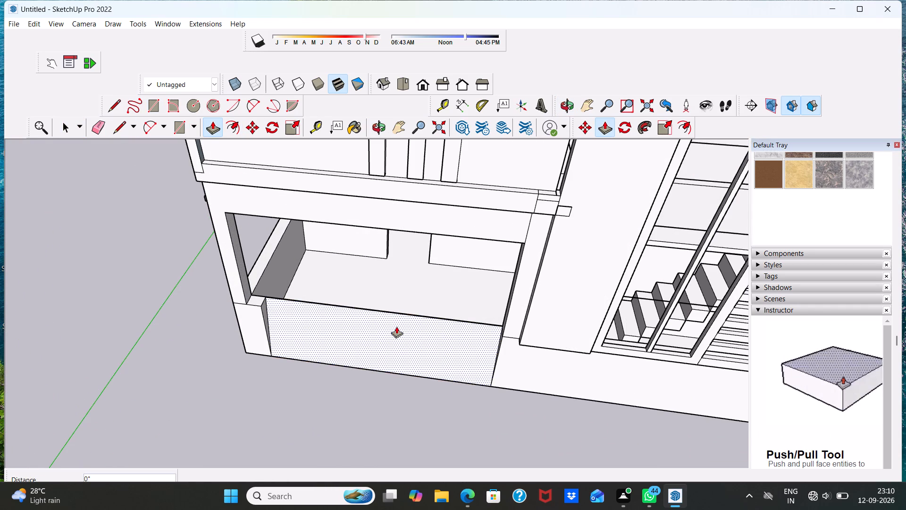
pyautogui.moveTo(396, 326); pyautogui.dragTo(403, 291)
pyautogui.scroll(-3, 403, 291)
pyautogui.press('space')
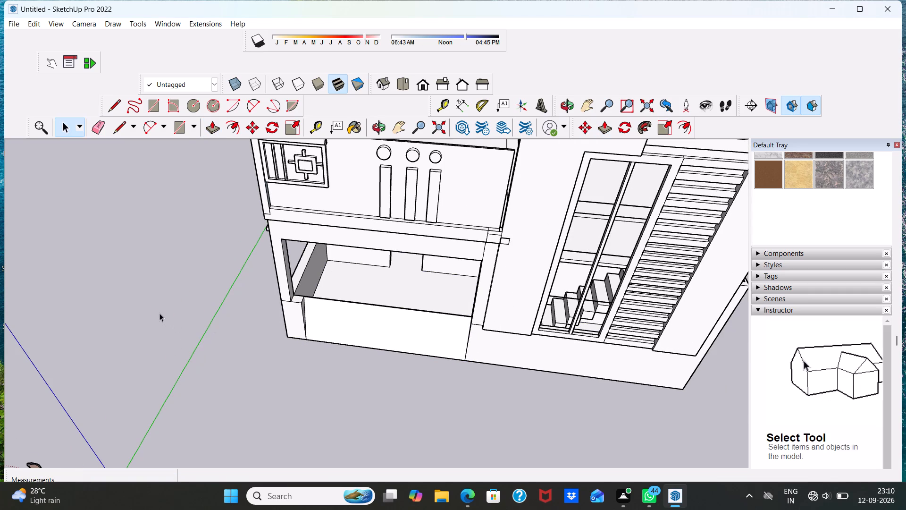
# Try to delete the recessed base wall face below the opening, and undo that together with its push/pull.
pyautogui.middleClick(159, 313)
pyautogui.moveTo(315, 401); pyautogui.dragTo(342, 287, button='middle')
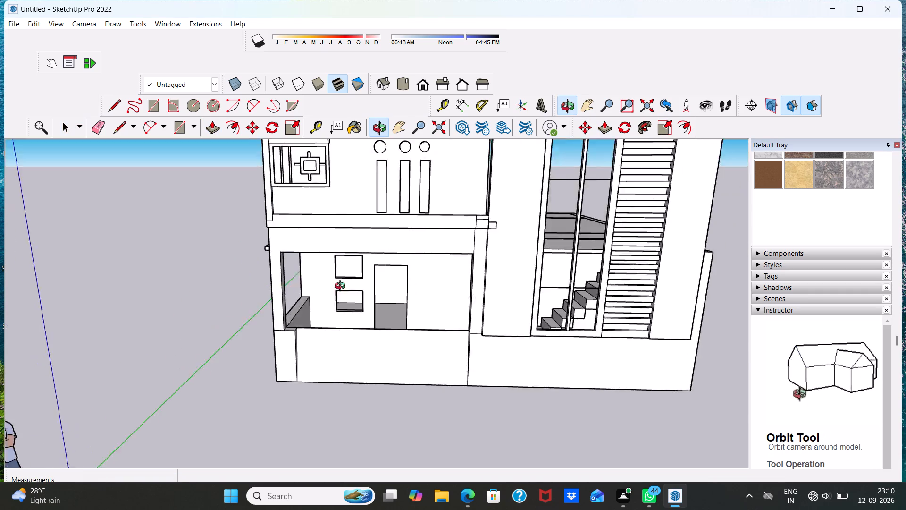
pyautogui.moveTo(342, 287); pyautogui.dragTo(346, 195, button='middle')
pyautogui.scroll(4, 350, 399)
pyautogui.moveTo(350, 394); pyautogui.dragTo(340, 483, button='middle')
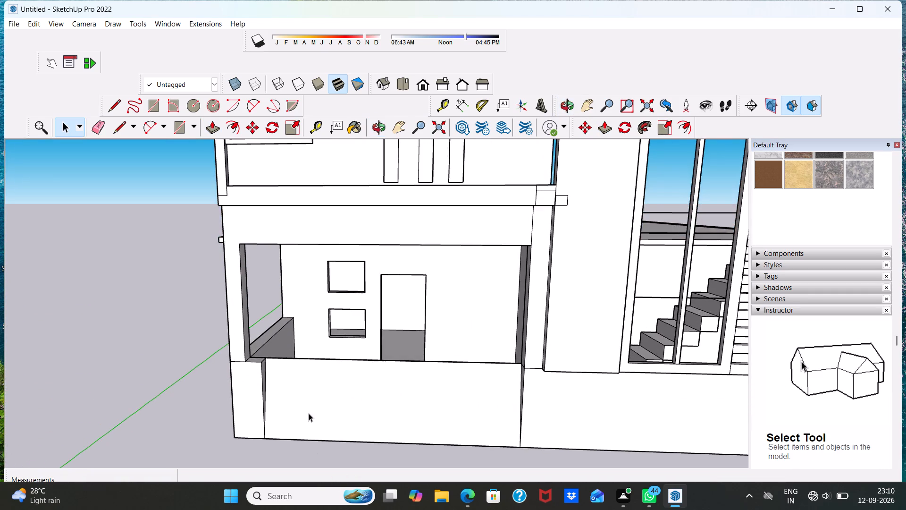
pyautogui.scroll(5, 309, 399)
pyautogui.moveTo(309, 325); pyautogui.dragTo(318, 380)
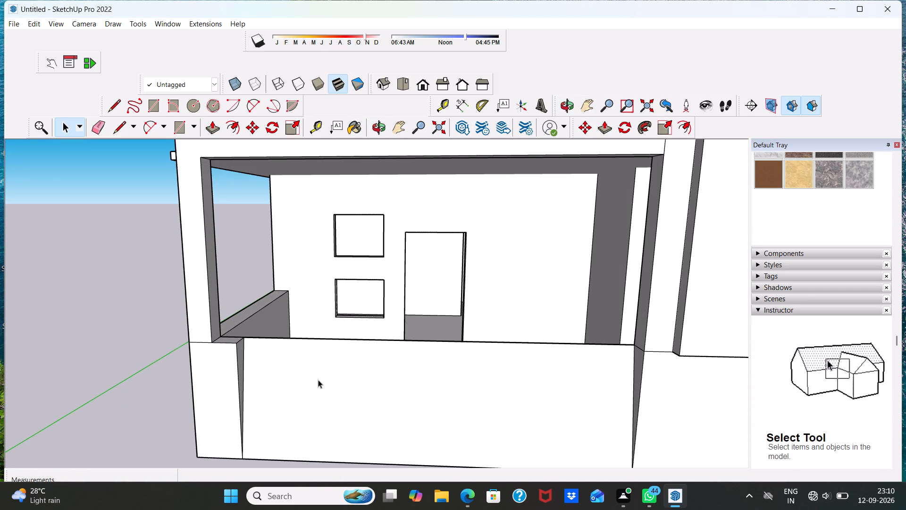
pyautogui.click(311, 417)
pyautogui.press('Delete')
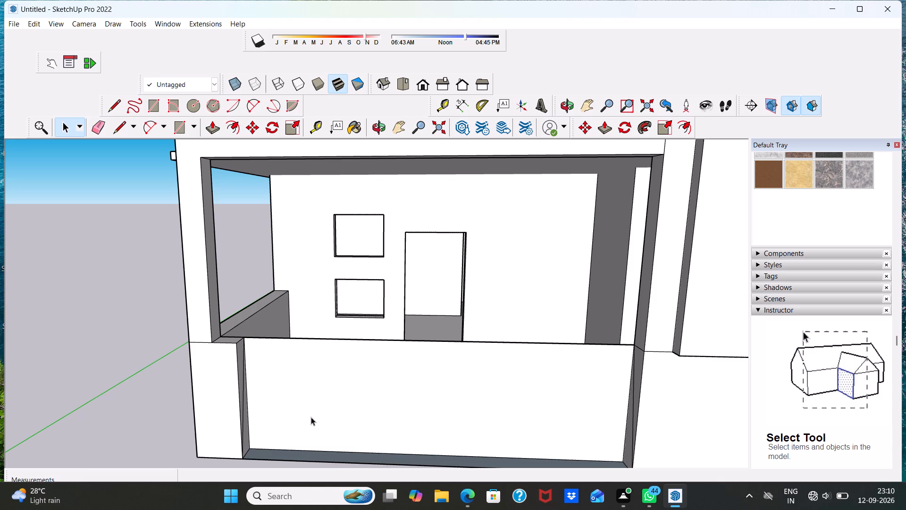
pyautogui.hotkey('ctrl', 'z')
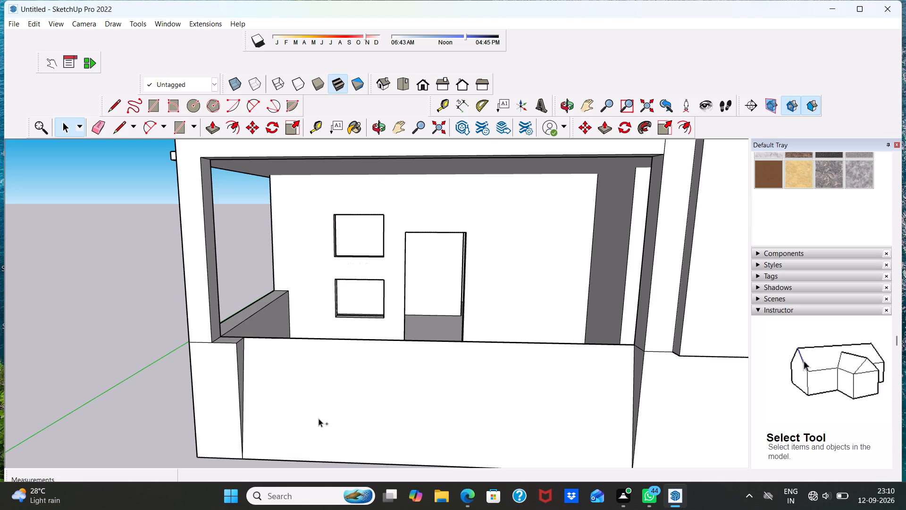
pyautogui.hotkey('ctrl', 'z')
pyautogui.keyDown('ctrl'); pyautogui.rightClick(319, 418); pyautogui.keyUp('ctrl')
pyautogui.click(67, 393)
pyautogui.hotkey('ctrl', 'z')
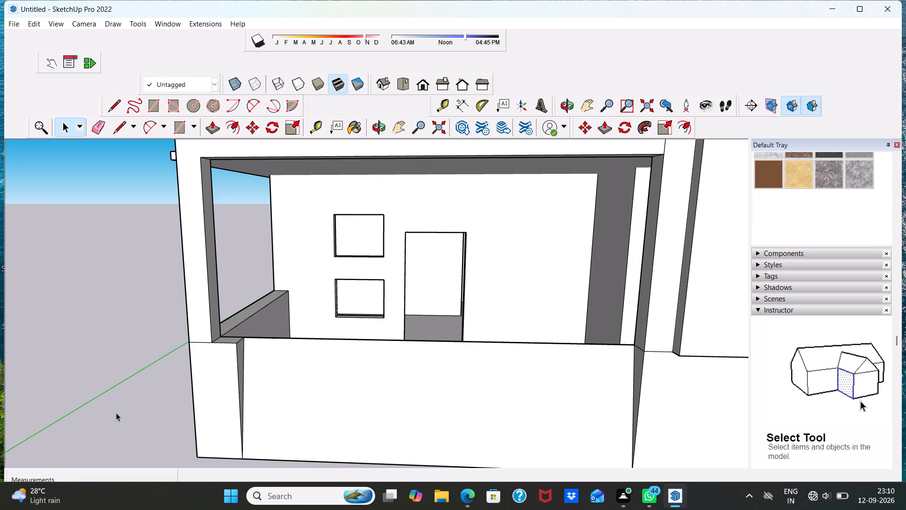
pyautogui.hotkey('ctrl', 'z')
# Draw a line about 8 13/16" long across the sill, from the base wall rectangle's upper outer corner to the sill's back edge.
pyautogui.scroll(2, 293, 442)
pyautogui.scroll(1, 222, 323)
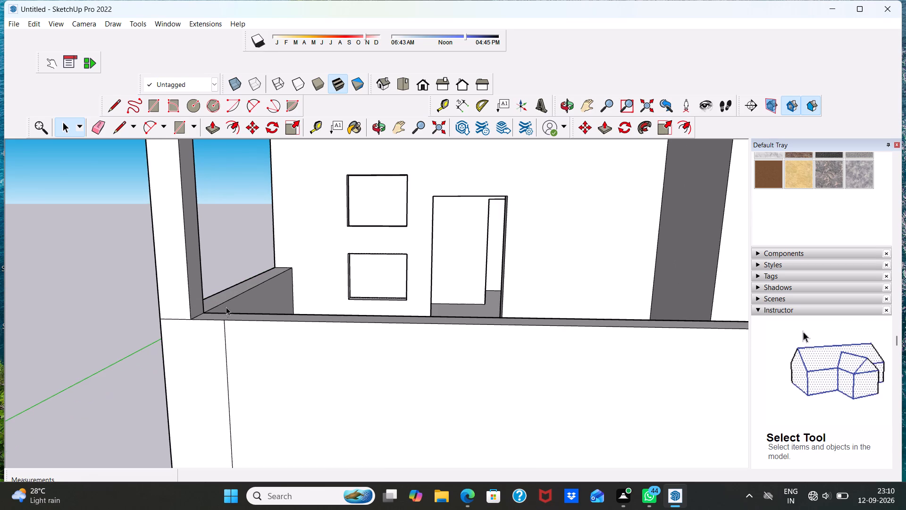
pyautogui.moveTo(228, 303); pyautogui.dragTo(224, 380, button='middle')
pyautogui.scroll(-4, 228, 386)
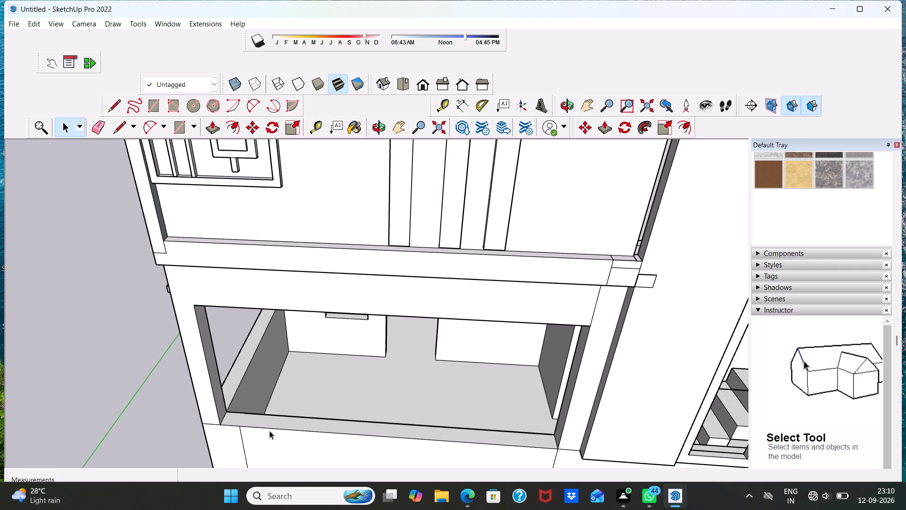
pyautogui.moveTo(247, 433); pyautogui.dragTo(259, 385, button='middle')
pyautogui.scroll(4, 259, 385)
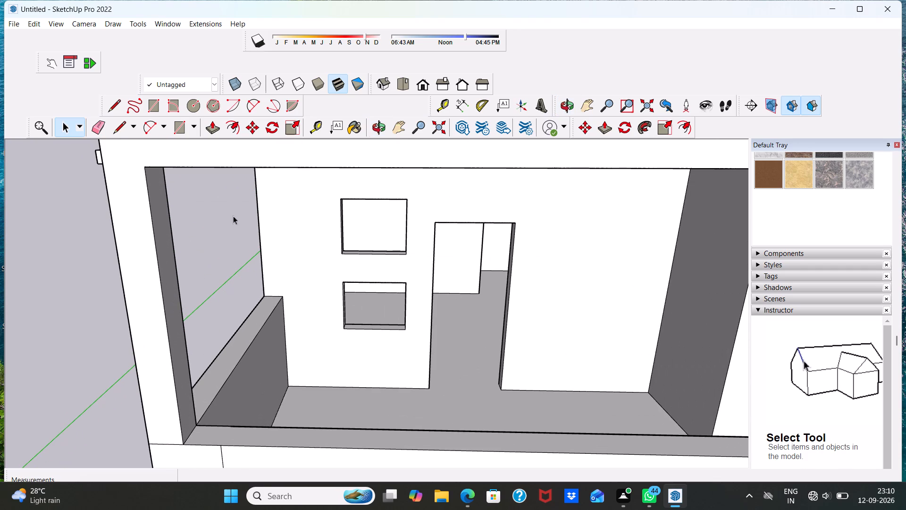
pyautogui.click(113, 126)
pyautogui.scroll(-1, 169, 375)
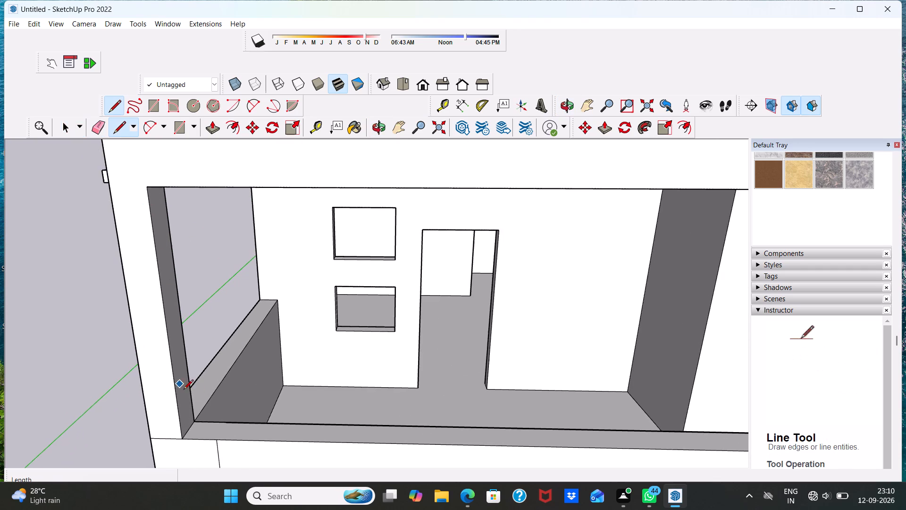
pyautogui.scroll(1, 220, 441)
pyautogui.click(219, 439)
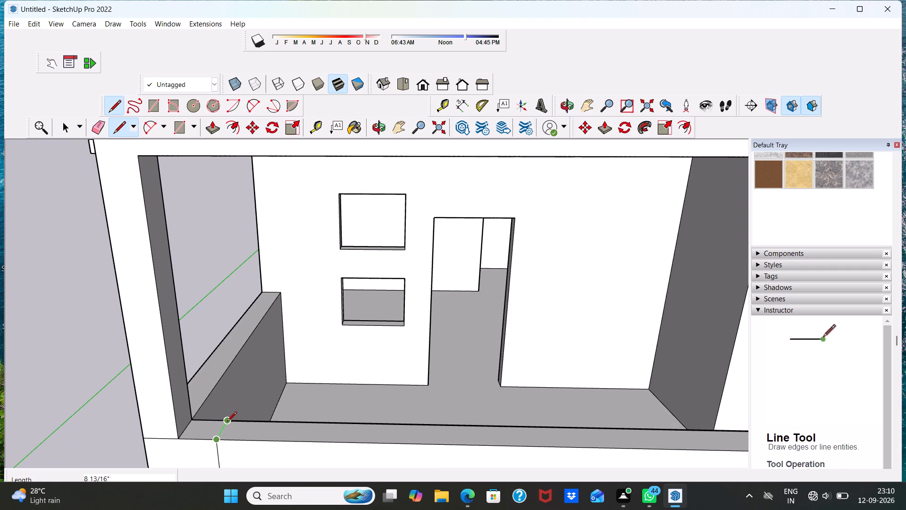
pyautogui.click(227, 422)
pyautogui.scroll(-7, 225, 402)
pyautogui.scroll(3, 499, 420)
pyautogui.scroll(3, 546, 399)
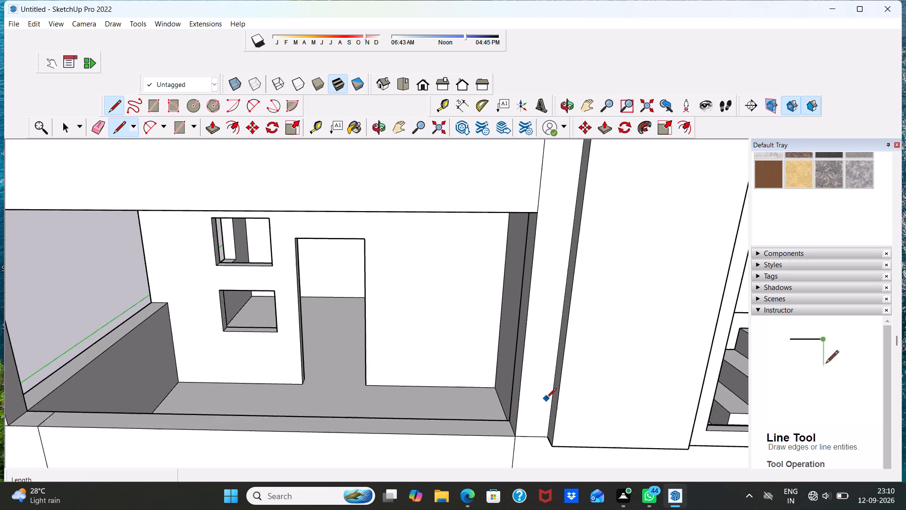
pyautogui.scroll(2, 546, 399)
pyautogui.press('space')
# Push/Pull the base wall rectangle below the opening inward by 8 13/16", to the back edge of the sill.
pyautogui.scroll(4, 502, 445)
pyautogui.scroll(-2, 365, 378)
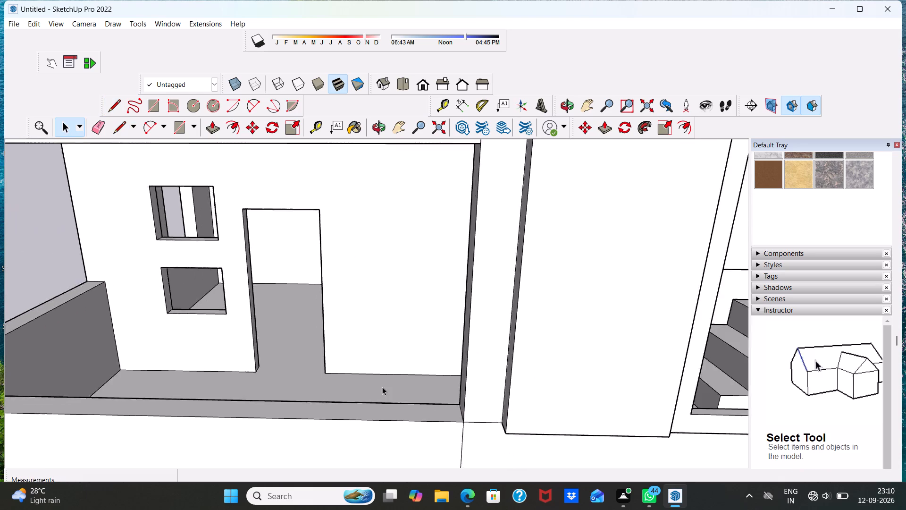
pyautogui.scroll(-2, 382, 387)
pyautogui.press('space')
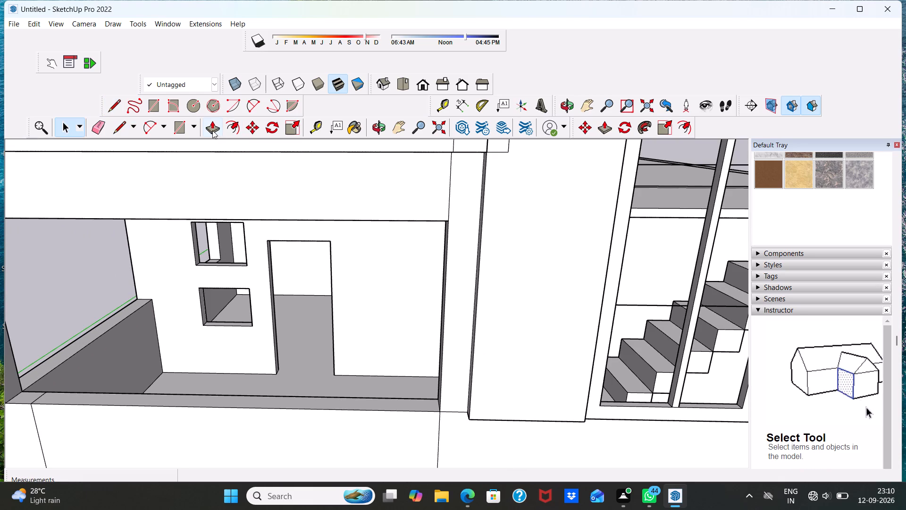
pyautogui.click(212, 130)
pyautogui.scroll(-6, 235, 349)
pyautogui.moveTo(233, 399); pyautogui.dragTo(252, 369)
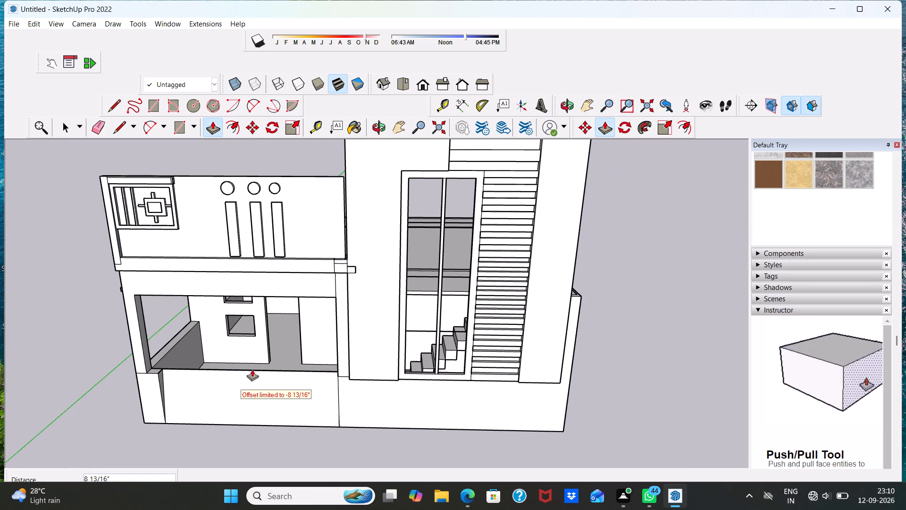
pyautogui.moveTo(252, 369); pyautogui.dragTo(254, 365)
pyautogui.scroll(-4, 254, 365)
pyautogui.moveTo(235, 389); pyautogui.dragTo(218, 314, button='middle')
pyautogui.scroll(2, 218, 314)
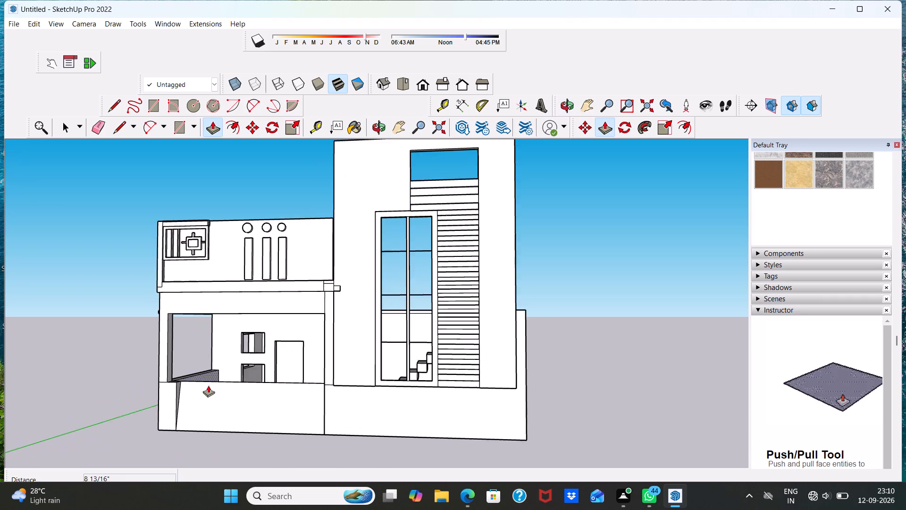
pyautogui.scroll(6, 208, 385)
pyautogui.moveTo(215, 401); pyautogui.dragTo(226, 378)
# Delete the layered wall faces in the recess below the ground-floor opening so the bay is open down to the floor.
pyautogui.moveTo(231, 362); pyautogui.dragTo(216, 406, button='middle')
pyautogui.scroll(-1, 228, 373)
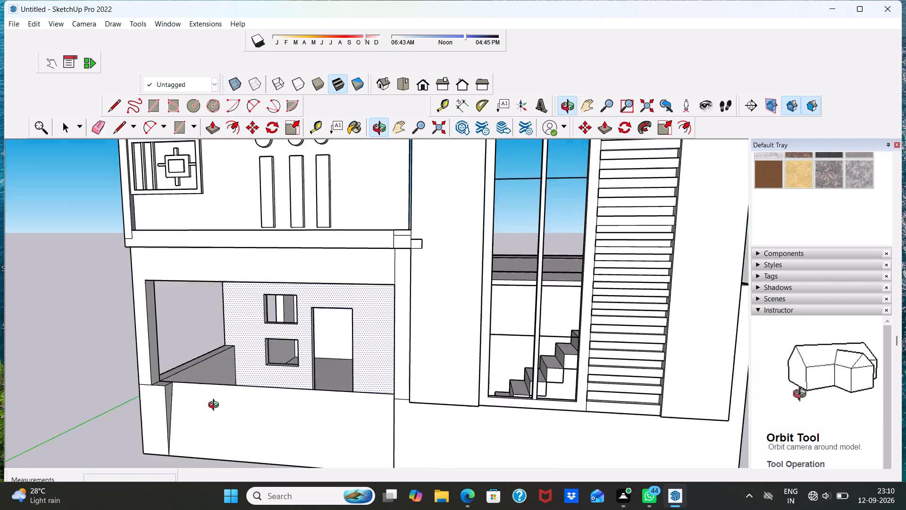
pyautogui.moveTo(216, 406); pyautogui.dragTo(119, 478, button='middle')
pyautogui.press('space')
pyautogui.click(226, 376)
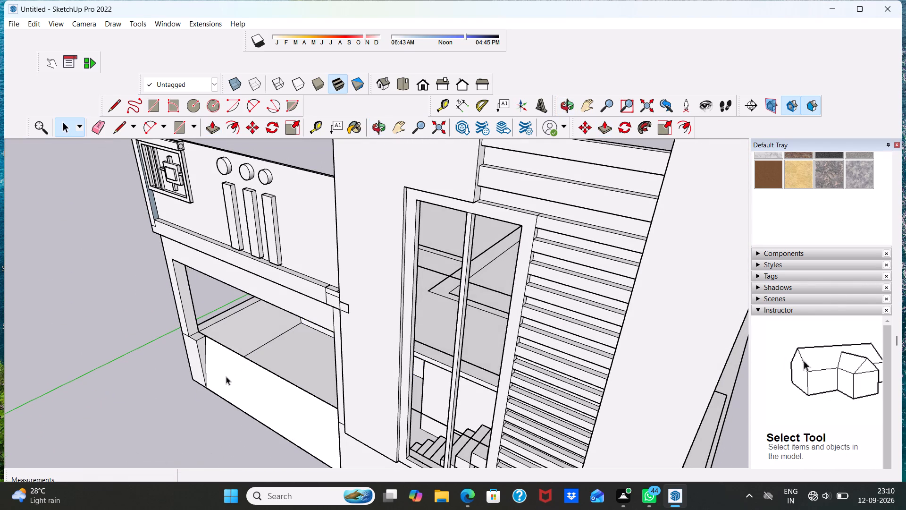
pyautogui.press('Delete')
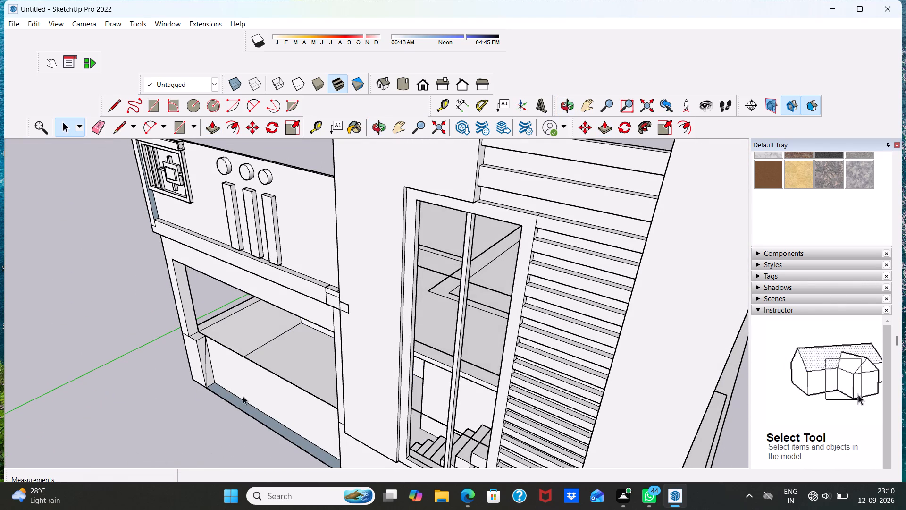
pyautogui.click(263, 386)
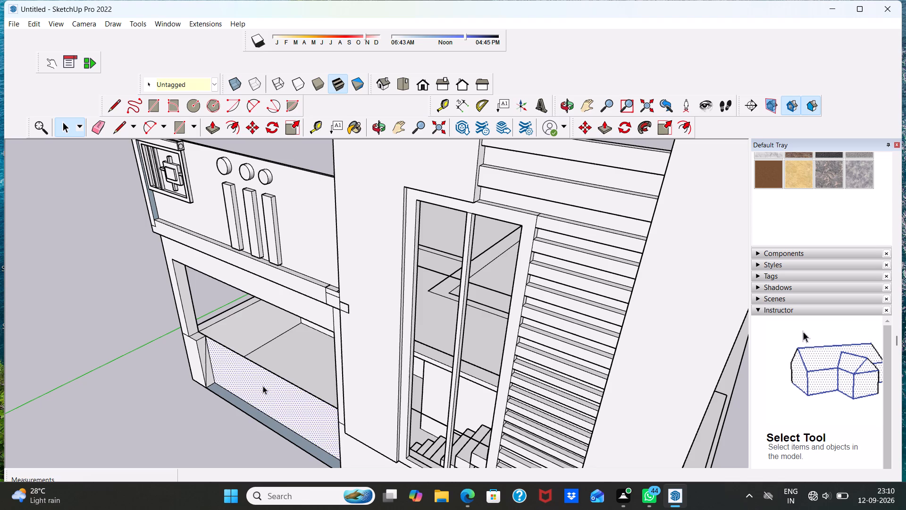
pyautogui.press('Delete')
pyautogui.click(263, 386)
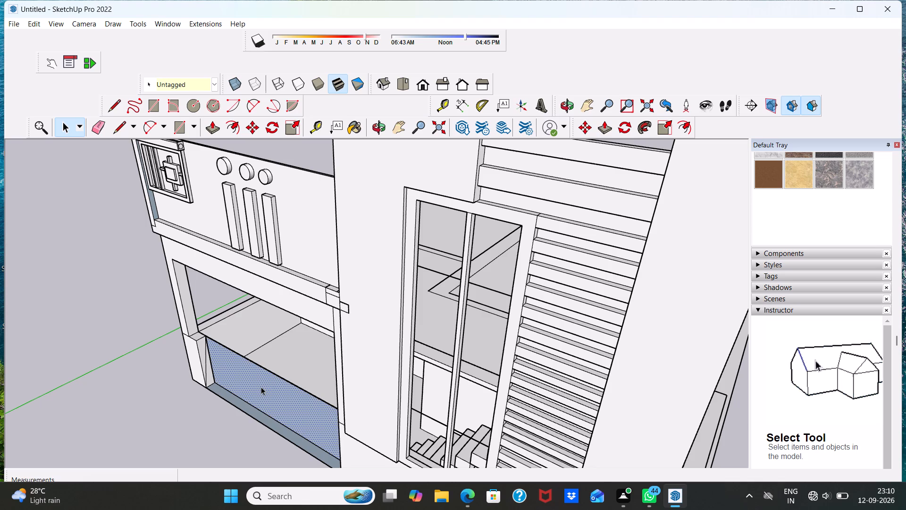
pyautogui.press('Delete')
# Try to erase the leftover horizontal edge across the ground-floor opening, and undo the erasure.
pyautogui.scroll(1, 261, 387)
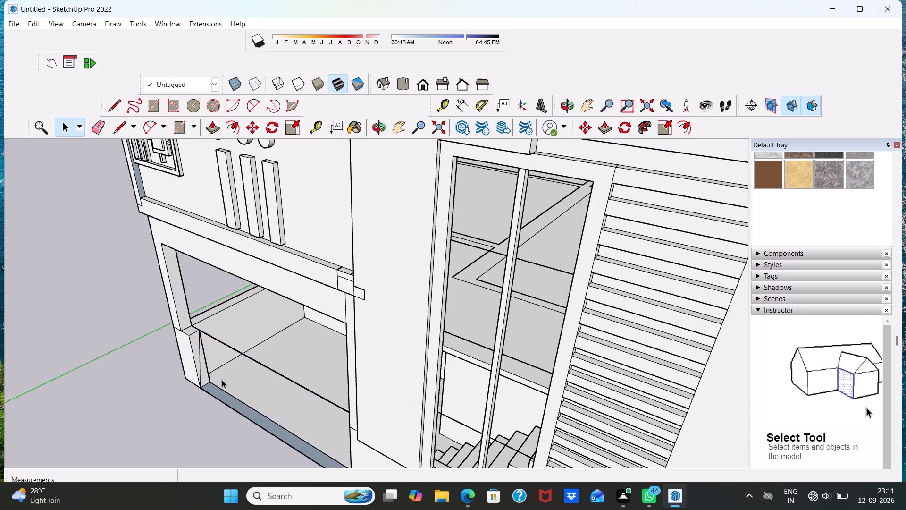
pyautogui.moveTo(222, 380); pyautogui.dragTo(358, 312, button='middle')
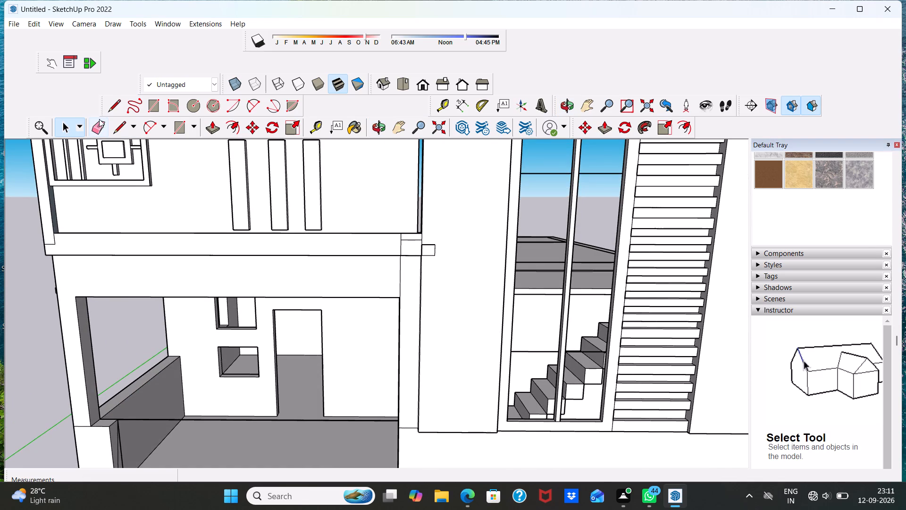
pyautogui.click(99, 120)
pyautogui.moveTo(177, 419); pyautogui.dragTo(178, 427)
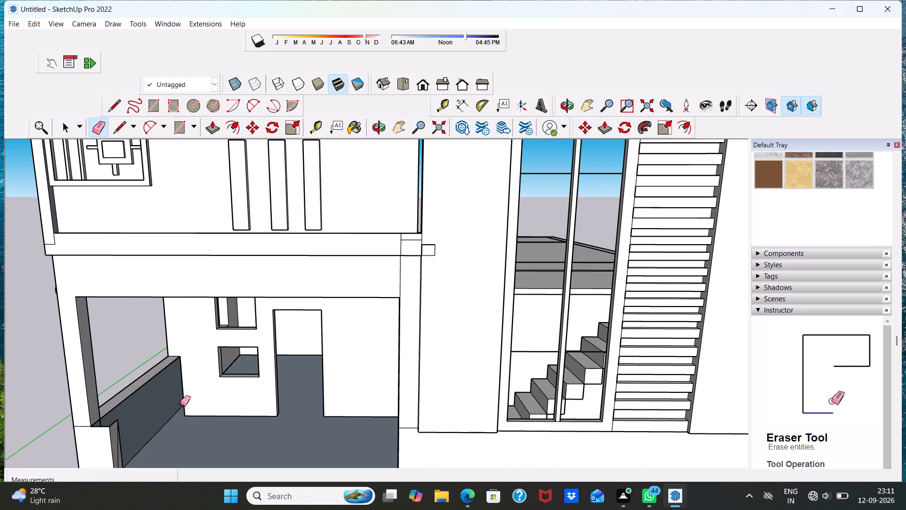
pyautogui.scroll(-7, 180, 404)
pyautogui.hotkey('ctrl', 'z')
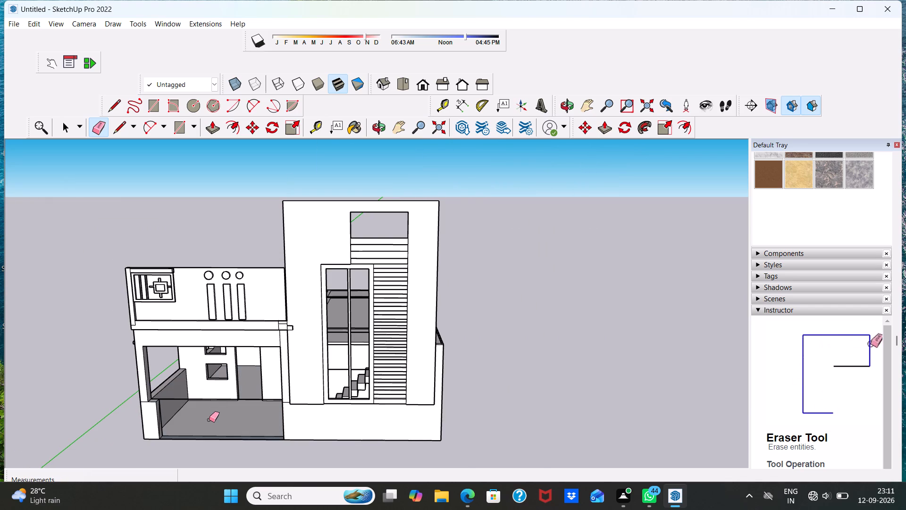
# Erase the leftover horizontal edge across the opening and the stray diagonal edge on the inner face of the outer pillar's base.
pyautogui.scroll(11, 192, 416)
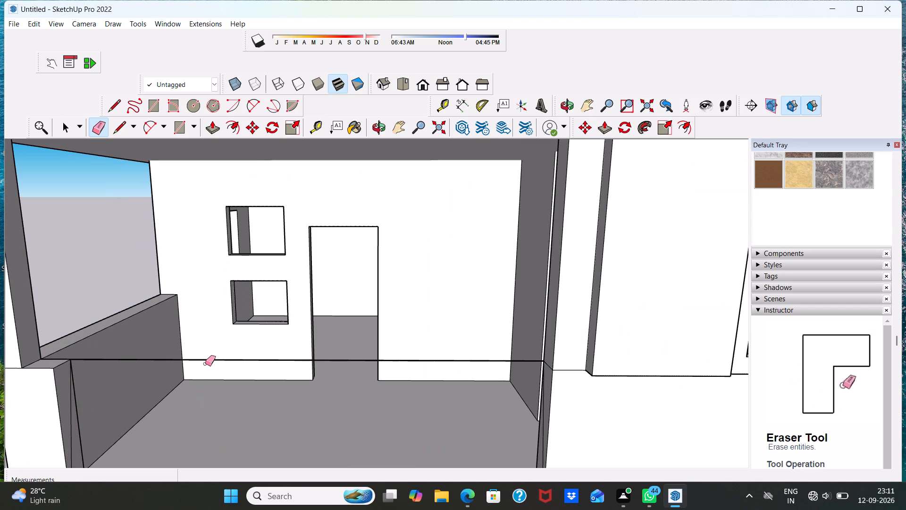
pyautogui.click(205, 364)
pyautogui.click(208, 359)
pyautogui.scroll(-7, 208, 359)
pyautogui.moveTo(222, 383); pyautogui.dragTo(215, 415, button='middle')
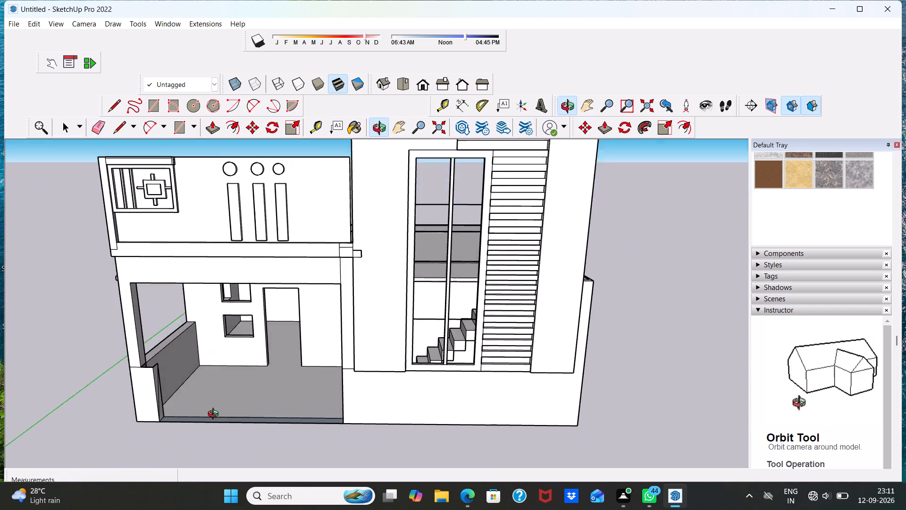
pyautogui.moveTo(215, 415); pyautogui.dragTo(198, 442, button='middle')
pyautogui.scroll(4, 198, 436)
pyautogui.scroll(10, 182, 386)
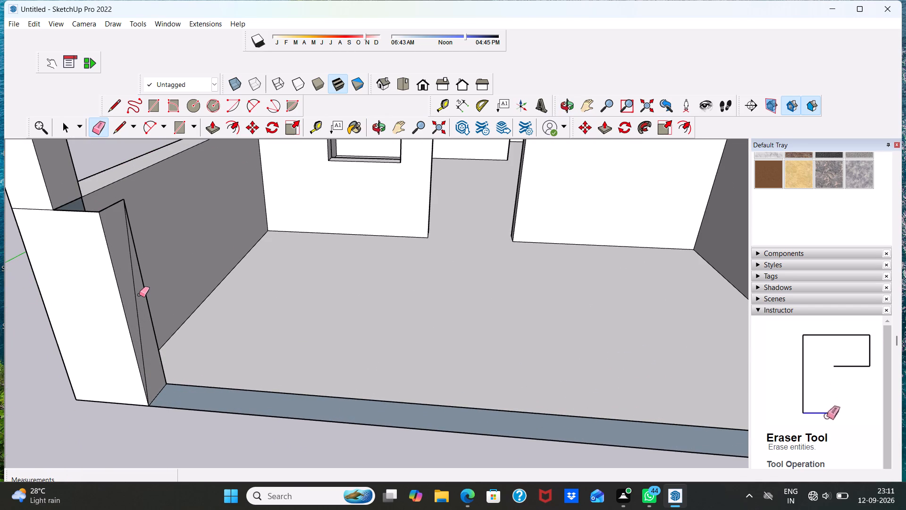
pyautogui.click(134, 297)
# Examine the opened ground-floor bay, its side pillars and the strip along its front edge from several angles.
pyautogui.scroll(-5, 143, 304)
pyautogui.moveTo(220, 330); pyautogui.dragTo(290, 315, button='middle')
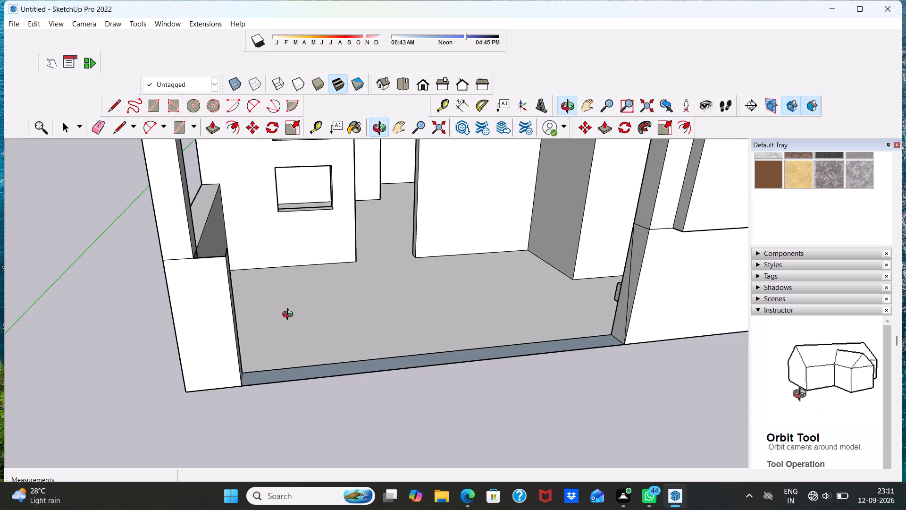
pyautogui.moveTo(290, 315); pyautogui.dragTo(255, 304, button='middle')
pyautogui.moveTo(252, 306); pyautogui.dragTo(49, 390, button='middle')
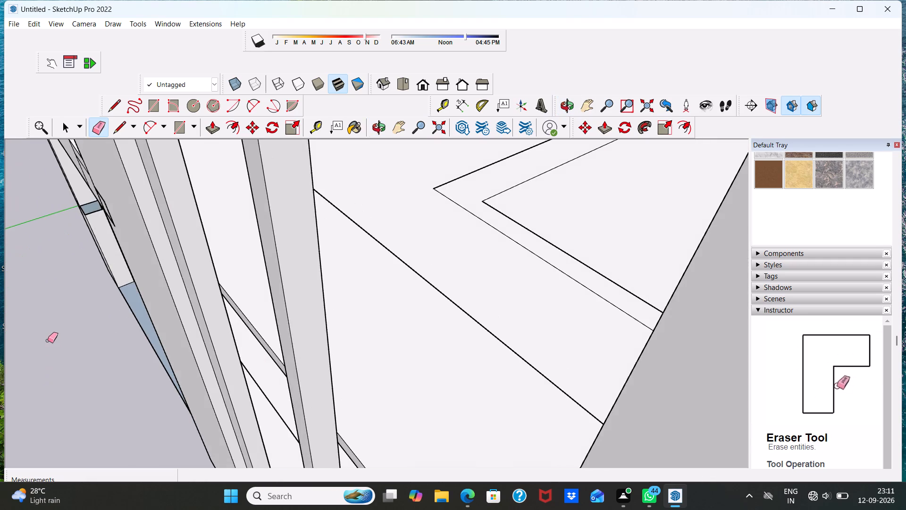
pyautogui.scroll(-5, 50, 340)
pyautogui.moveTo(79, 345); pyautogui.dragTo(218, 289, button='middle')
pyautogui.scroll(-2, 4, 365)
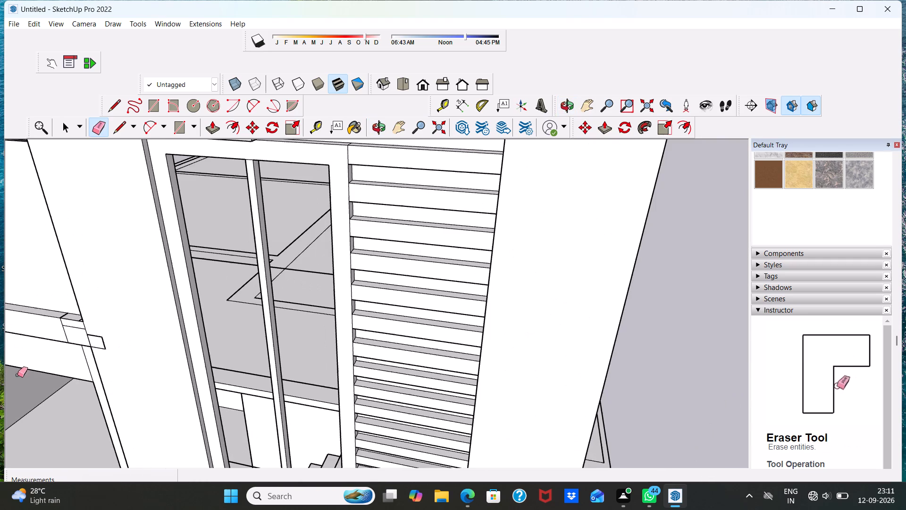
pyautogui.press('space')
pyautogui.moveTo(69, 408); pyautogui.dragTo(274, 263, button='middle')
pyautogui.scroll(-7, 276, 262)
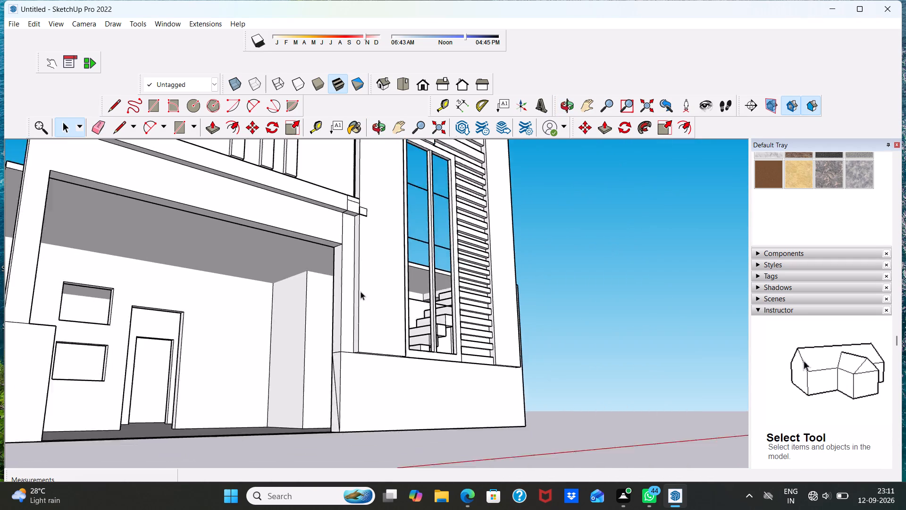
pyautogui.scroll(-2, 361, 291)
pyautogui.moveTo(300, 379); pyautogui.dragTo(233, 450, button='middle')
pyautogui.scroll(-1, 300, 379)
pyautogui.scroll(6, 205, 447)
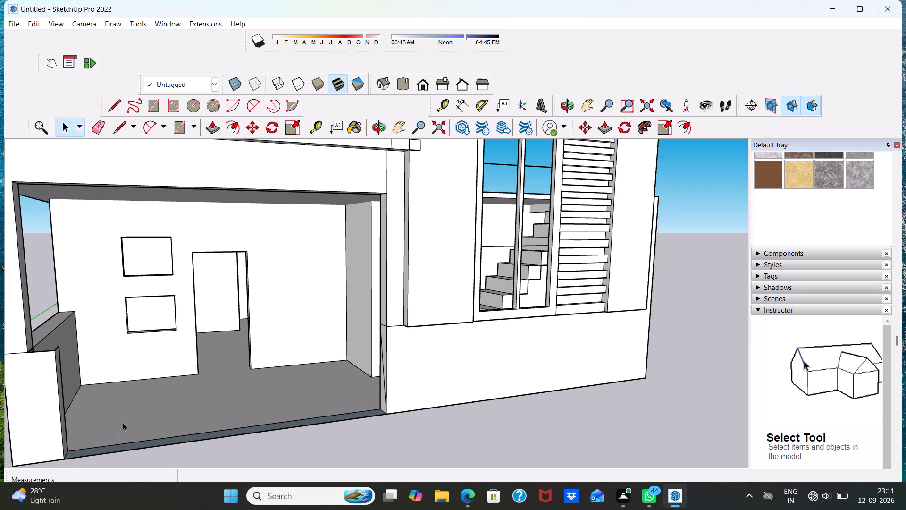
# Push/pull the threshold strip along the front of the opened ground-floor bay up by 1".
pyautogui.click(111, 446)
pyautogui.click(110, 449)
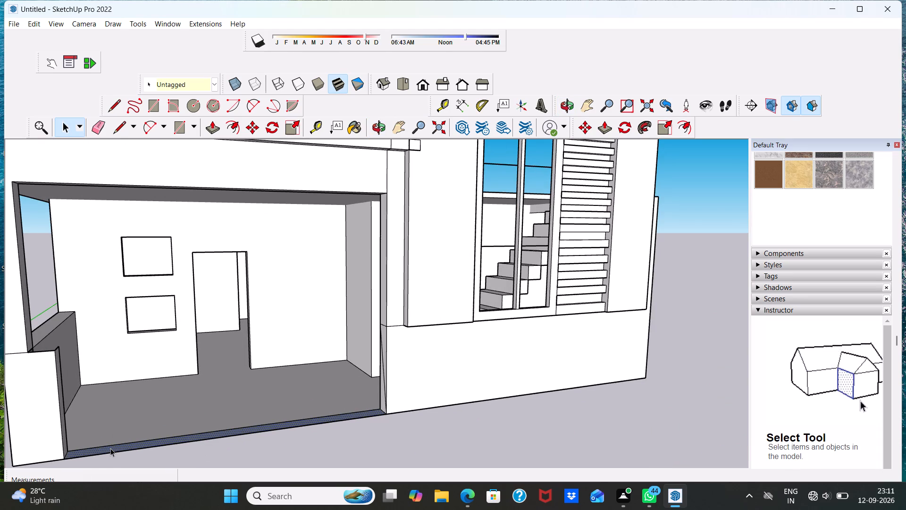
pyautogui.click(210, 128)
pyautogui.click(84, 444)
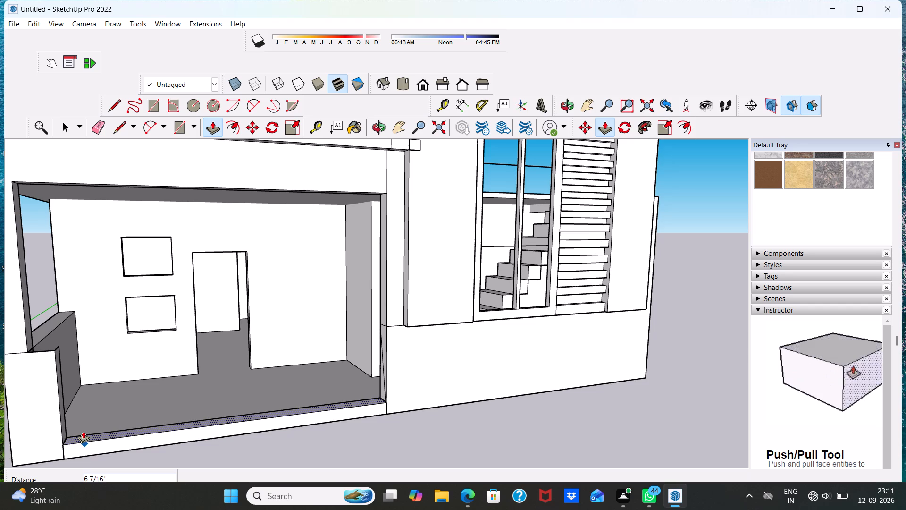
pyautogui.write('1"')
pyautogui.press('Return')
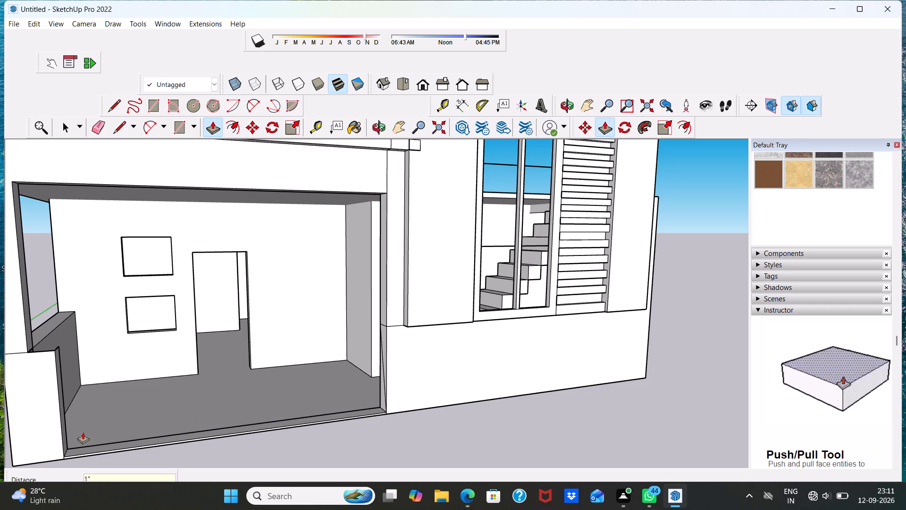
pyautogui.press('space')
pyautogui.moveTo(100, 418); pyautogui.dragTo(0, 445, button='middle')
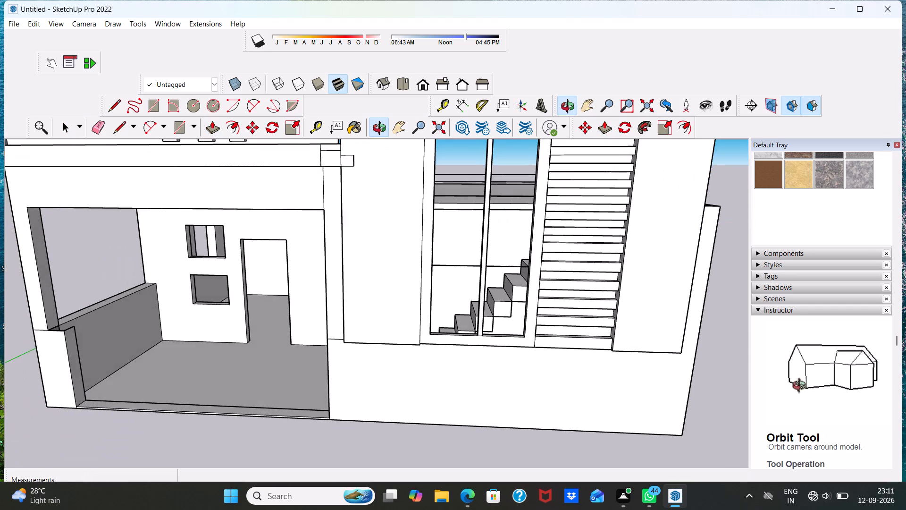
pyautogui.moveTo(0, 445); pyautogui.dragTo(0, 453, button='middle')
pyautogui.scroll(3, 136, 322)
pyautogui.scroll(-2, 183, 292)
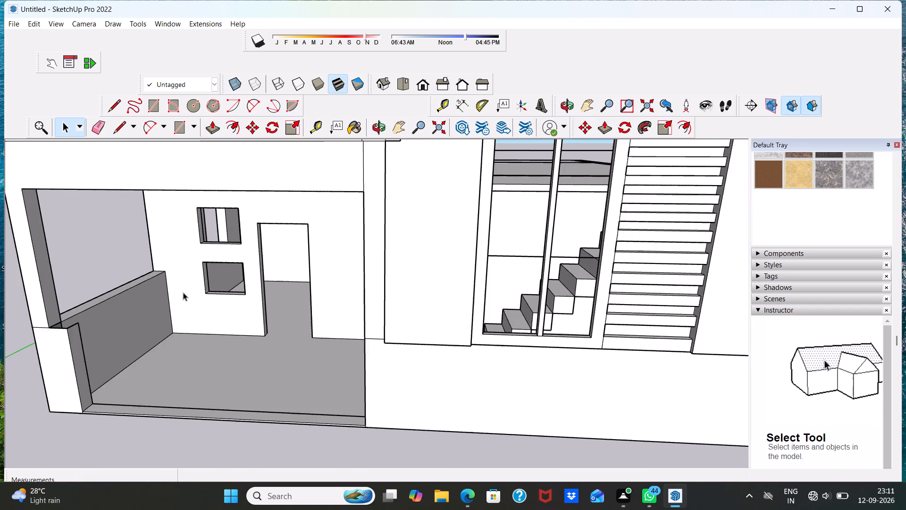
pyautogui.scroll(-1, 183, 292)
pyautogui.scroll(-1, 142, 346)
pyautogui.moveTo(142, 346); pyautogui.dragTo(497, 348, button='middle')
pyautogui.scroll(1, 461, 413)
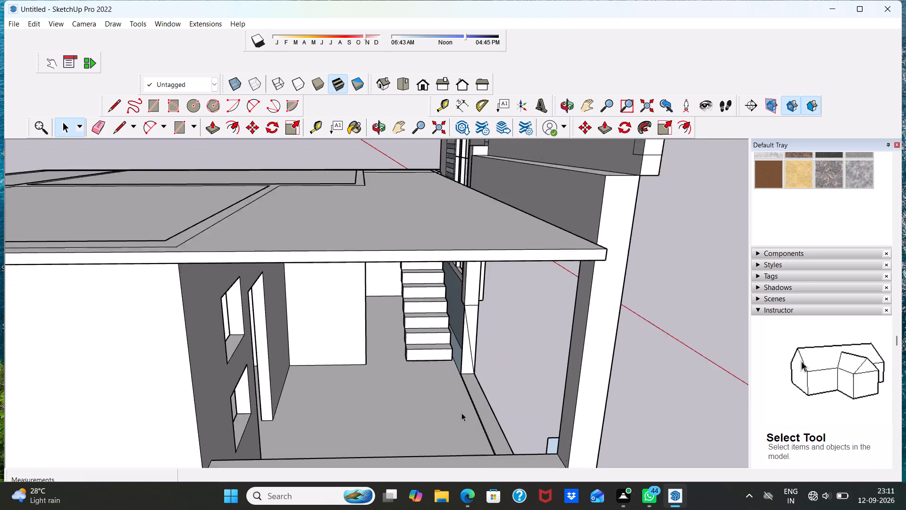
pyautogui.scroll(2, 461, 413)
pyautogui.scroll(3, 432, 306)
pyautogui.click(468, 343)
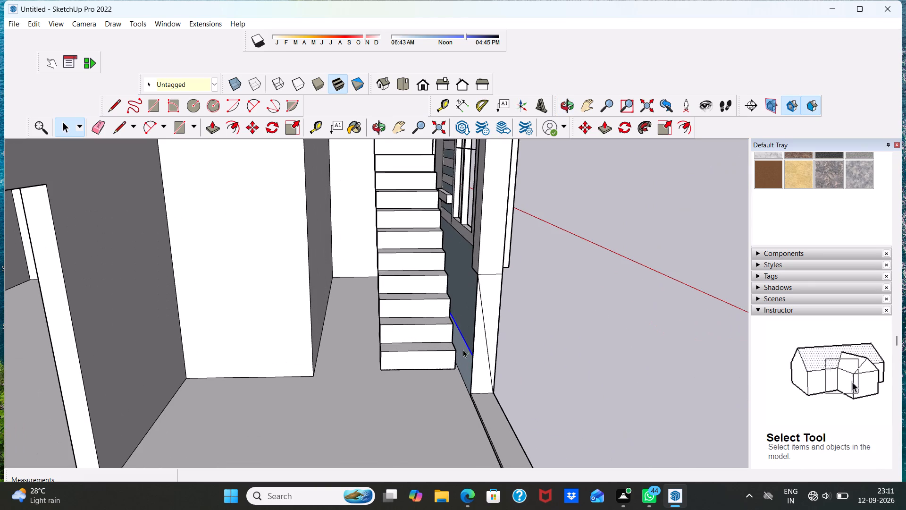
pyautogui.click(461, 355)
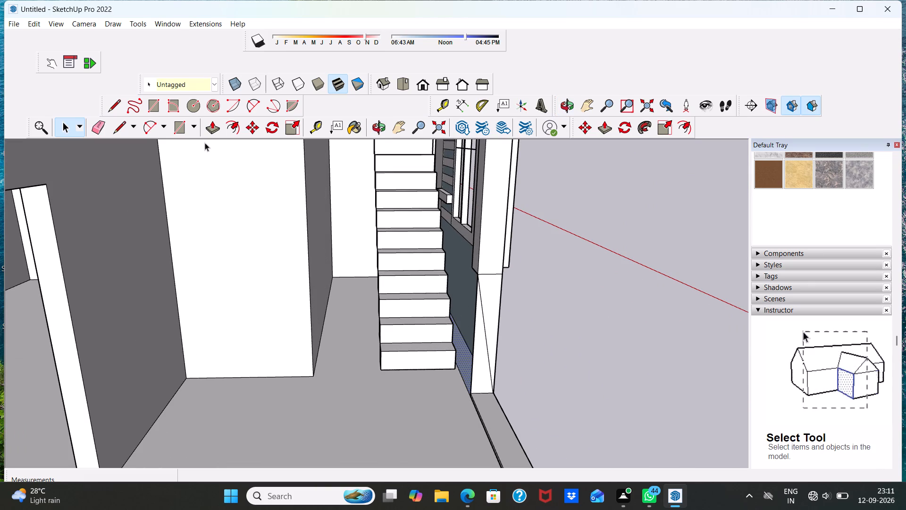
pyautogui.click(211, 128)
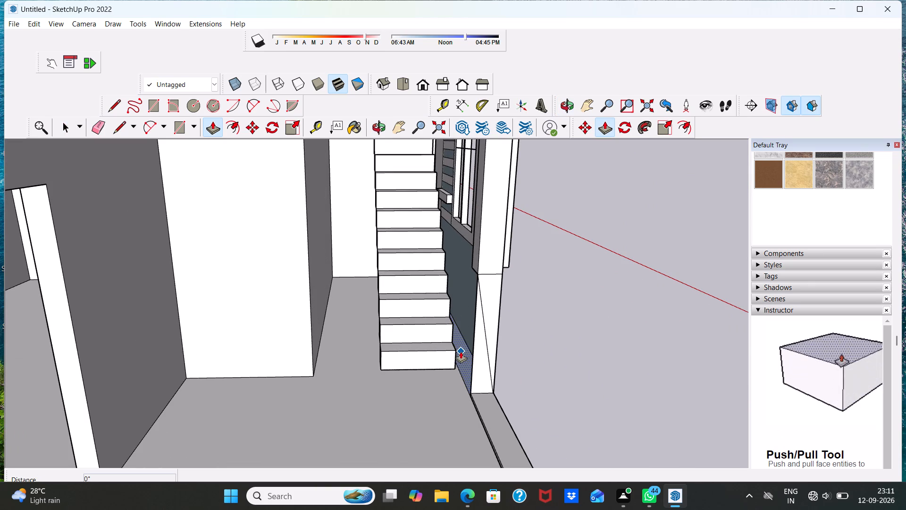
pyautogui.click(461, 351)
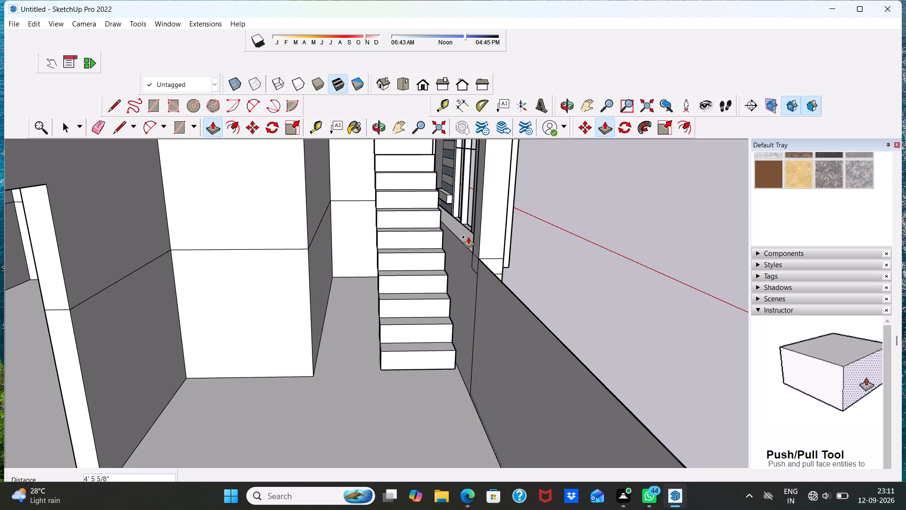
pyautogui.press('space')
# Push/pull the inner face of the outer pillar's hollow base stub about 9 3/4" to fill the stub.
pyautogui.scroll(-3, 537, 332)
pyautogui.moveTo(529, 342); pyautogui.dragTo(509, 299, button='middle')
pyautogui.scroll(-2, 515, 307)
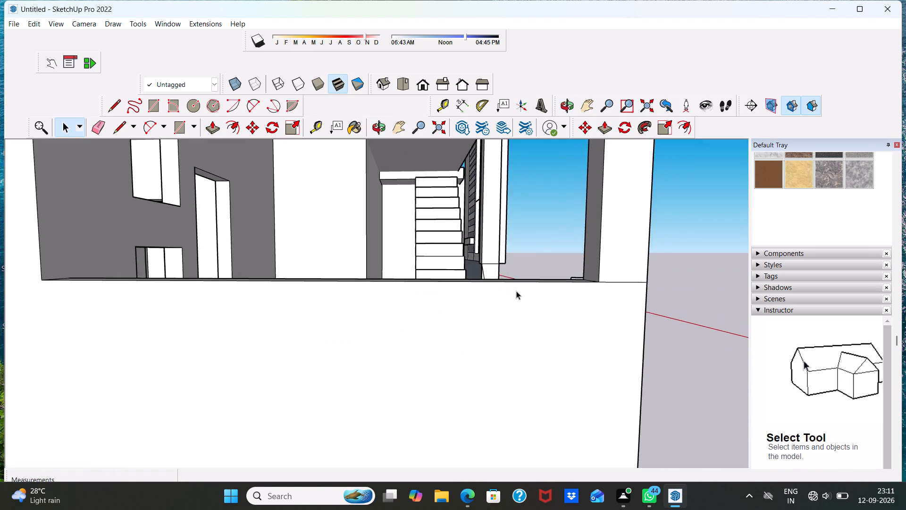
pyautogui.moveTo(516, 290); pyautogui.dragTo(636, 445, button='middle')
pyautogui.scroll(-1, 635, 442)
pyautogui.moveTo(555, 359); pyautogui.dragTo(579, 392, button='middle')
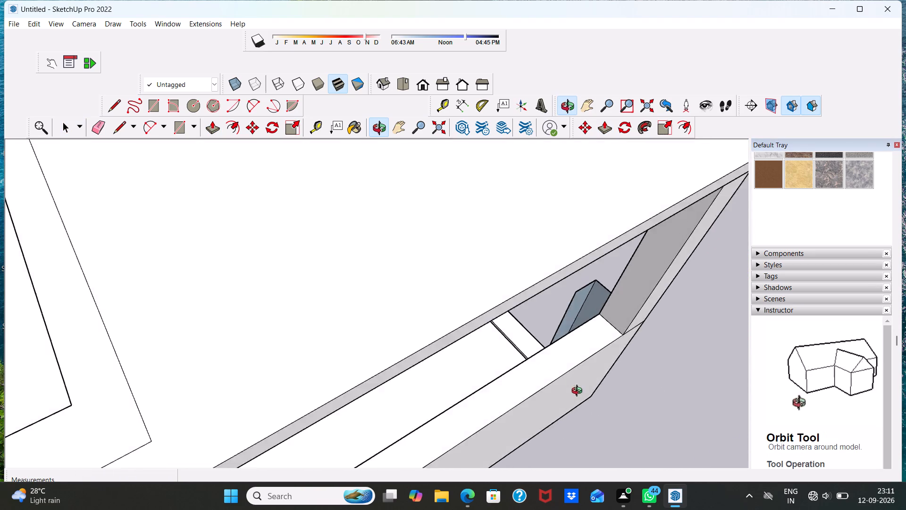
pyautogui.moveTo(579, 392); pyautogui.dragTo(579, 390, button='middle')
pyautogui.scroll(4, 588, 287)
pyautogui.scroll(4, 592, 352)
pyautogui.moveTo(568, 337); pyautogui.dragTo(554, 317, button='middle')
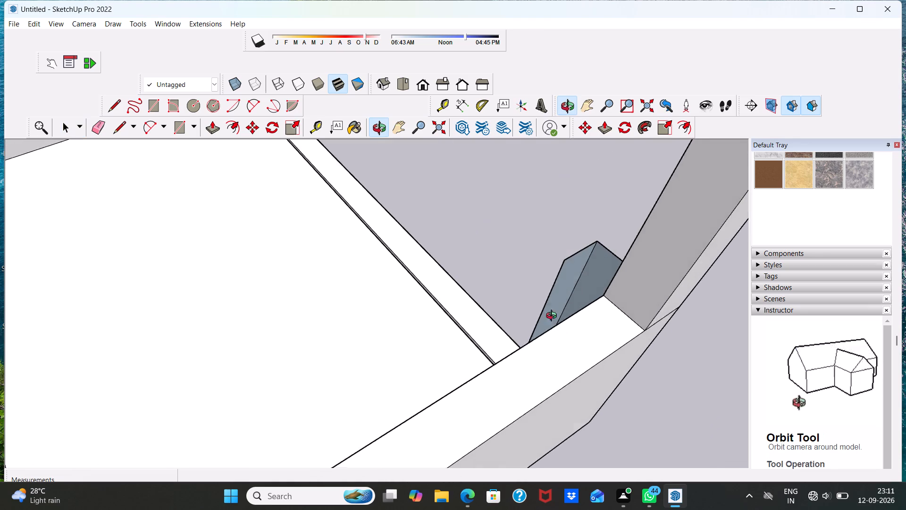
pyautogui.moveTo(554, 317); pyautogui.dragTo(537, 294, button='middle')
pyautogui.click(562, 282)
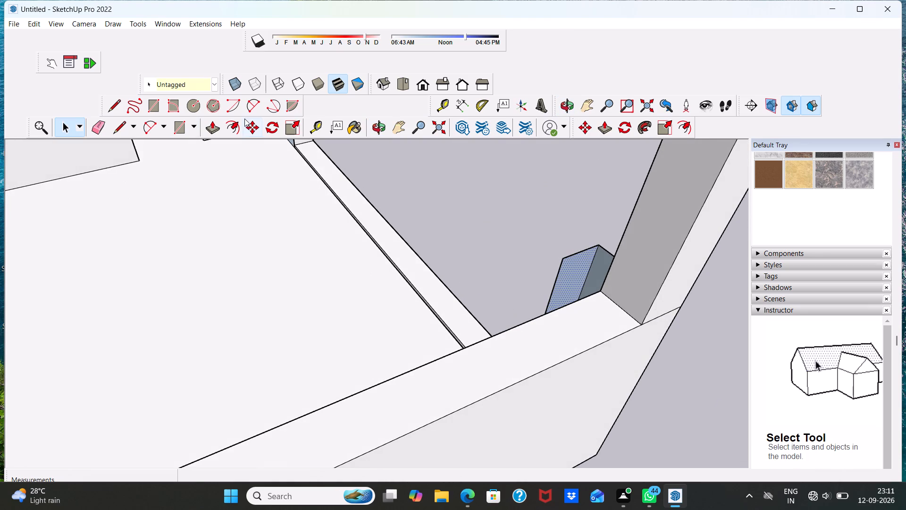
pyautogui.click(216, 129)
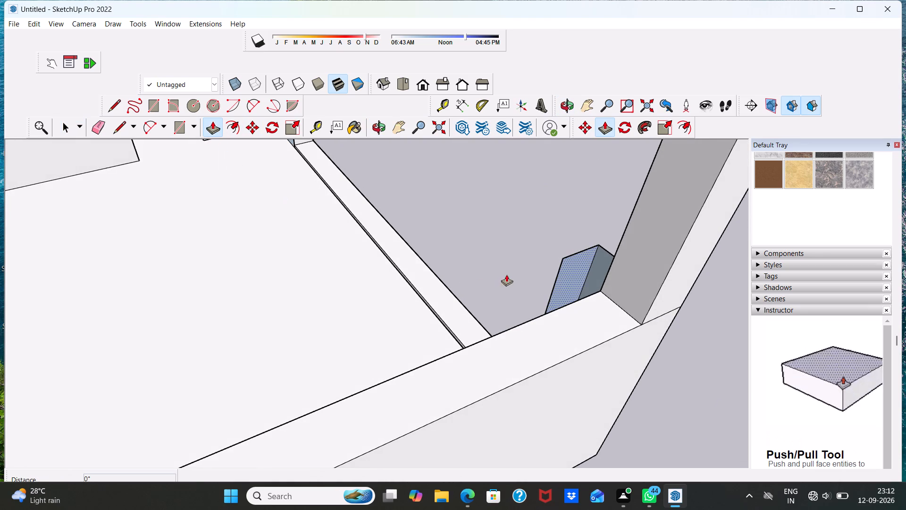
pyautogui.moveTo(566, 271); pyautogui.dragTo(579, 289)
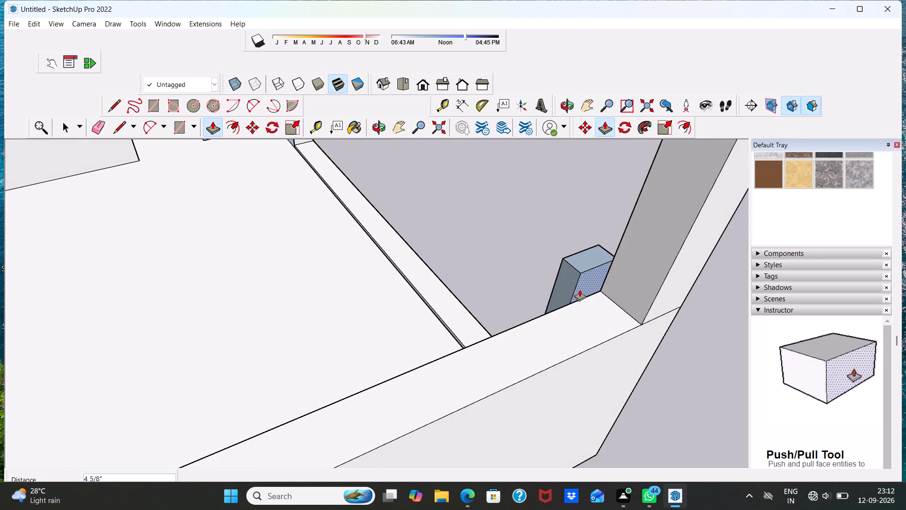
pyautogui.moveTo(579, 289); pyautogui.dragTo(587, 295)
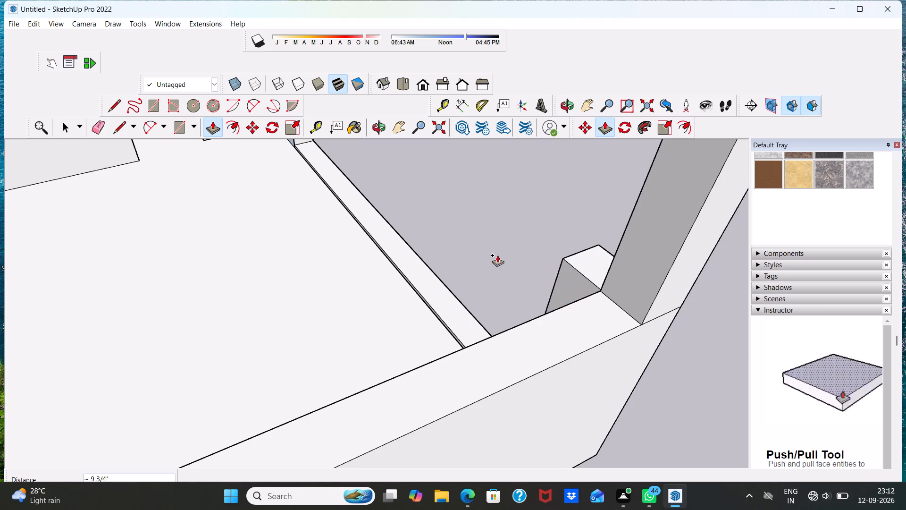
# Examine the filled pillar base, the threshold strip and the open ground-floor bay from the front and above.
pyautogui.moveTo(480, 254); pyautogui.dragTo(149, 277, button='middle')
pyautogui.scroll(-1, 458, 266)
pyautogui.scroll(4, 188, 313)
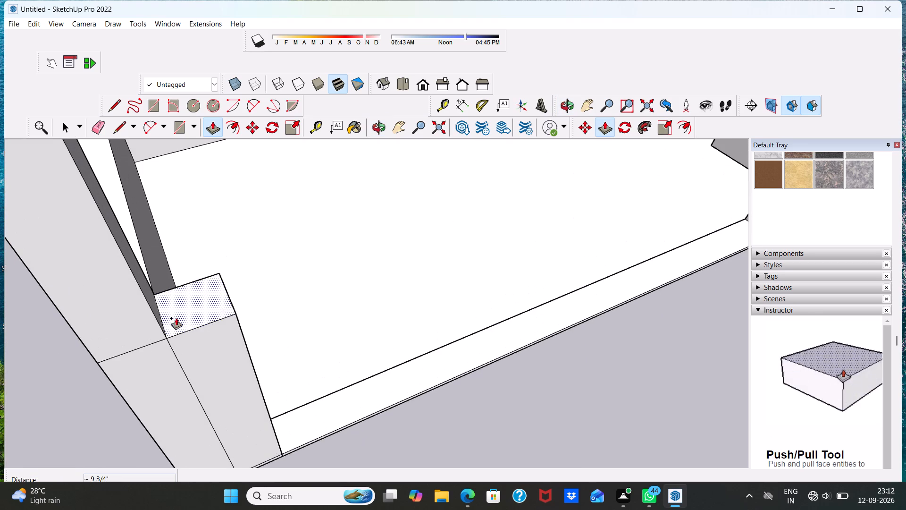
pyautogui.scroll(-1, 183, 345)
pyautogui.press('space')
pyautogui.moveTo(208, 358); pyautogui.dragTo(159, 262, button='middle')
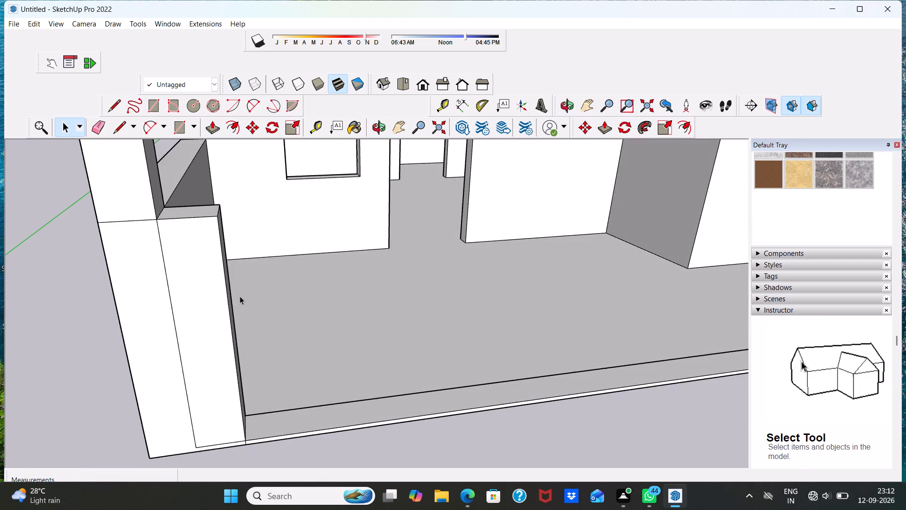
pyautogui.scroll(-5, 243, 297)
pyautogui.scroll(-4, 336, 309)
pyautogui.moveTo(415, 353); pyautogui.dragTo(329, 276, button='middle')
pyautogui.scroll(-2, 334, 282)
pyautogui.moveTo(341, 290); pyautogui.dragTo(368, 386, button='middle')
pyautogui.scroll(4, 329, 314)
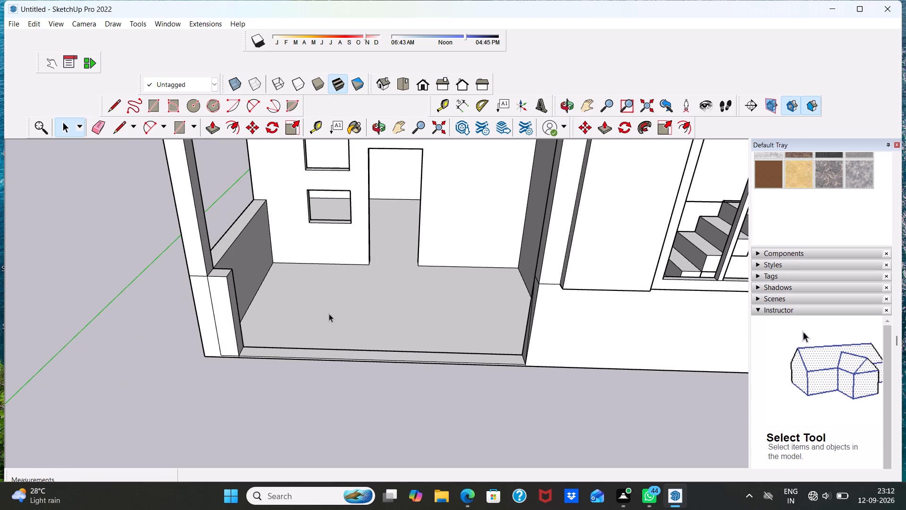
pyautogui.scroll(-2, 294, 300)
pyautogui.scroll(3, 364, 331)
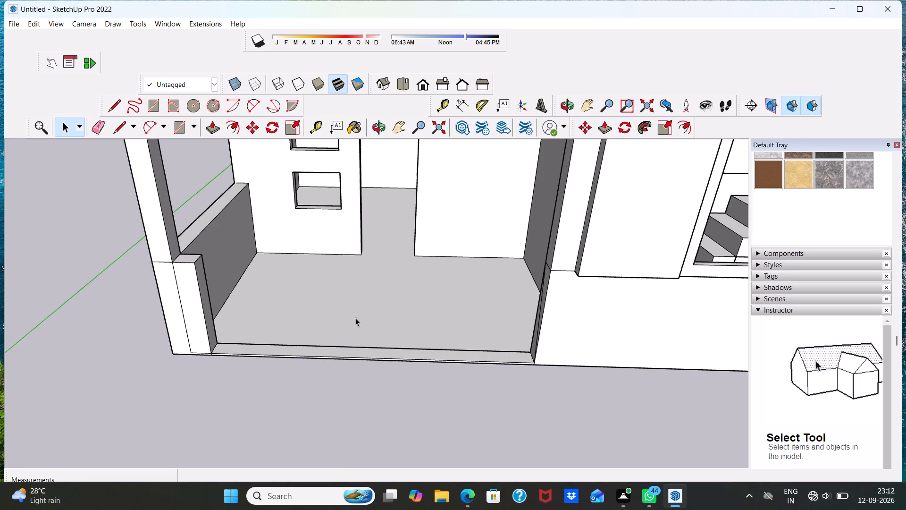
pyautogui.scroll(-4, 323, 251)
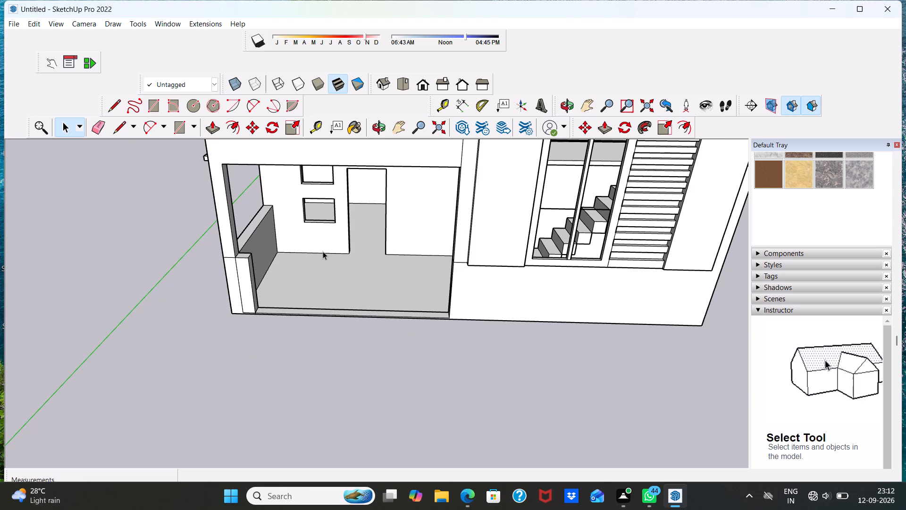
# Import the Modern+Gate+1 model and place it on the threshold at the outer pillar's corner of the opening.
pyautogui.click(16, 23)
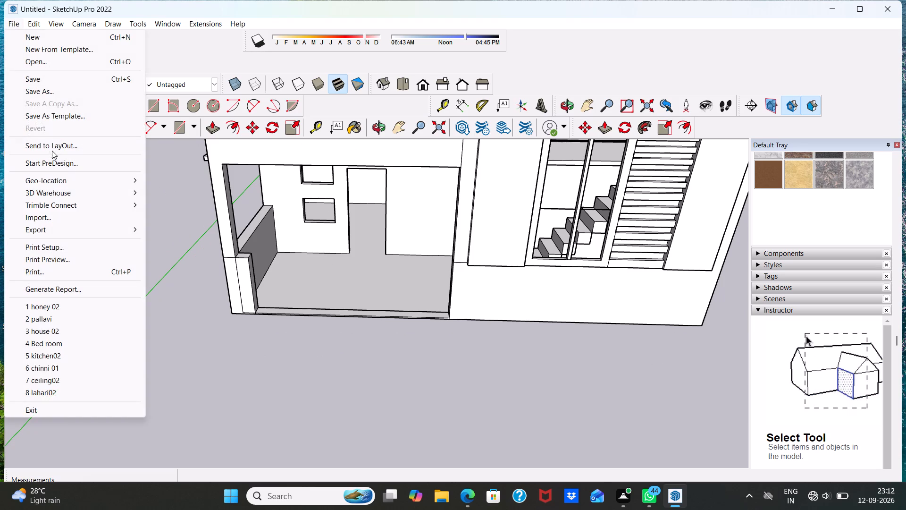
pyautogui.click(37, 216)
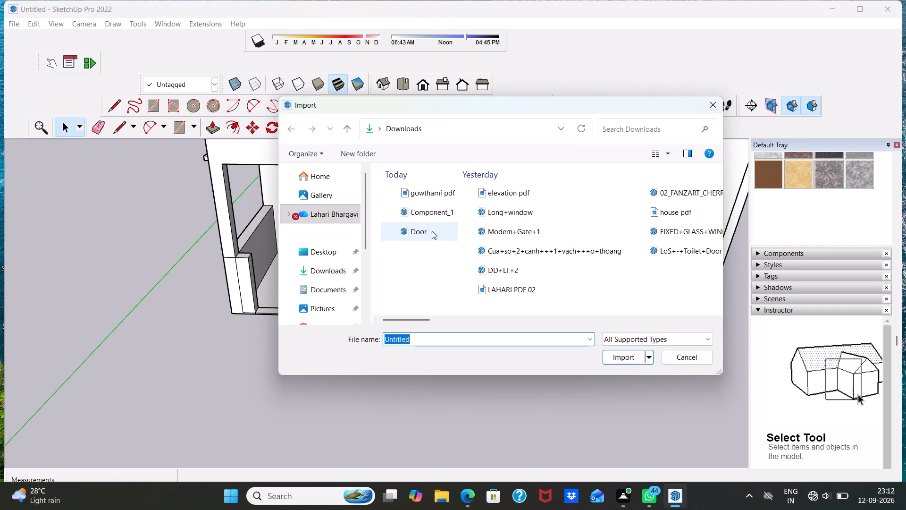
pyautogui.click(496, 229)
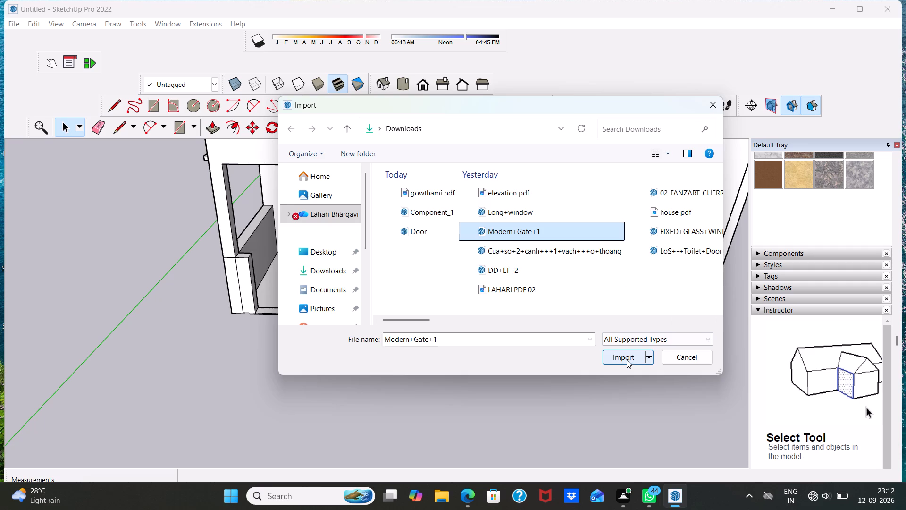
pyautogui.click(627, 359)
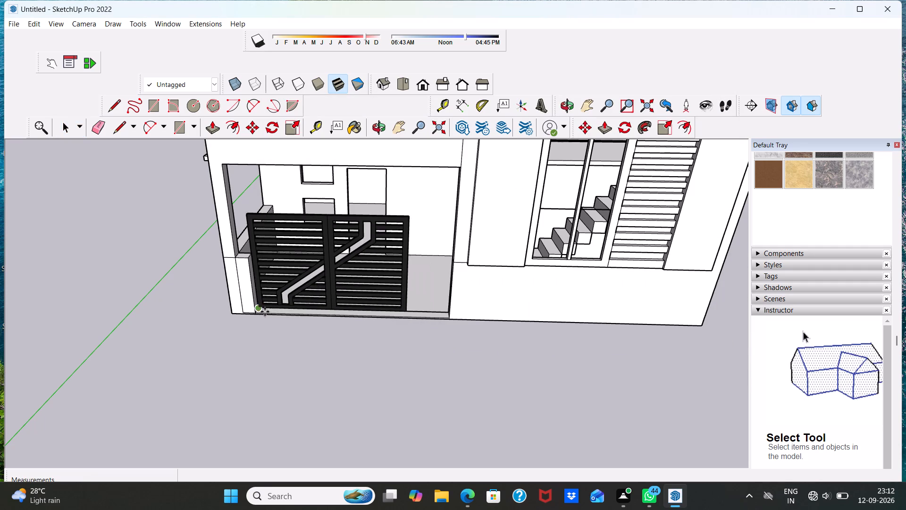
pyautogui.click(262, 314)
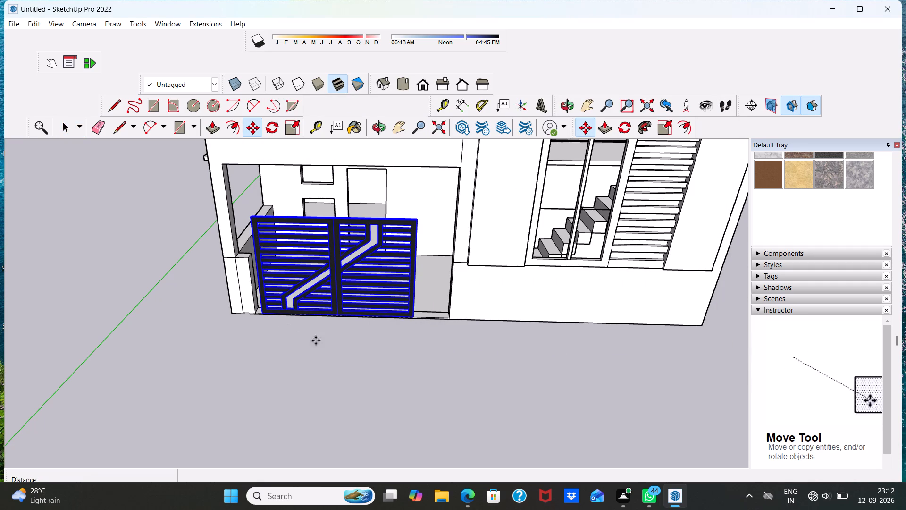
pyautogui.press('space')
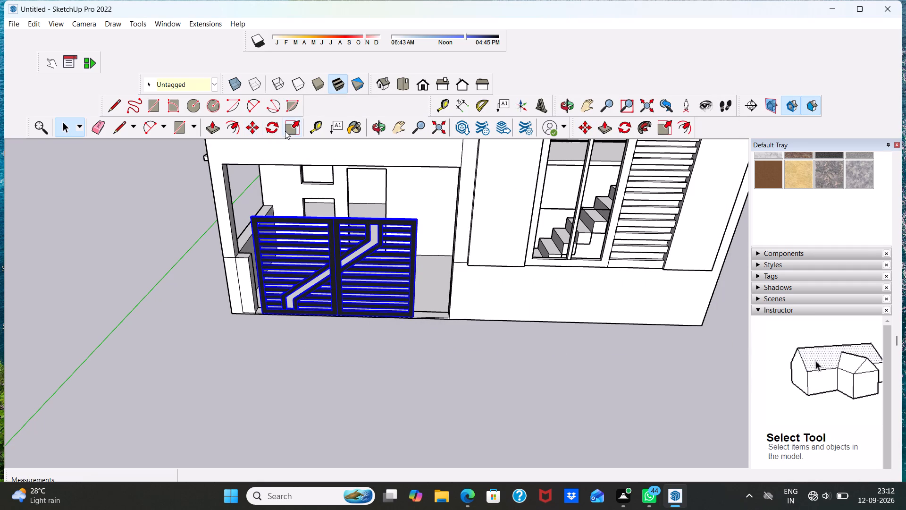
# Scale the gate to span the opening's width, adjusting height and depth with green-blue factors -5.71, 0.85 and red-green factors 1.00, 1.20.
pyautogui.click(285, 131)
pyautogui.moveTo(419, 221); pyautogui.dragTo(461, 214)
pyautogui.moveTo(454, 200); pyautogui.dragTo(466, 206)
pyautogui.moveTo(353, 192); pyautogui.dragTo(355, 206)
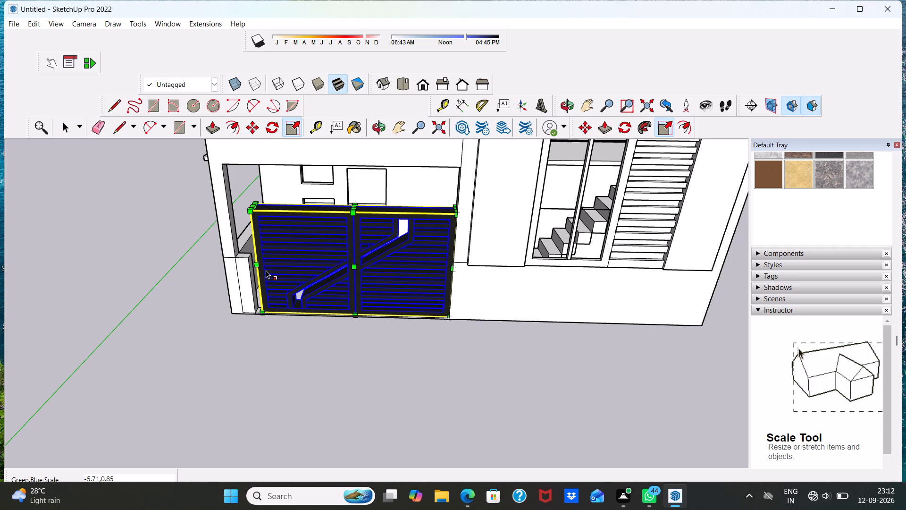
pyautogui.moveTo(260, 266); pyautogui.dragTo(253, 265)
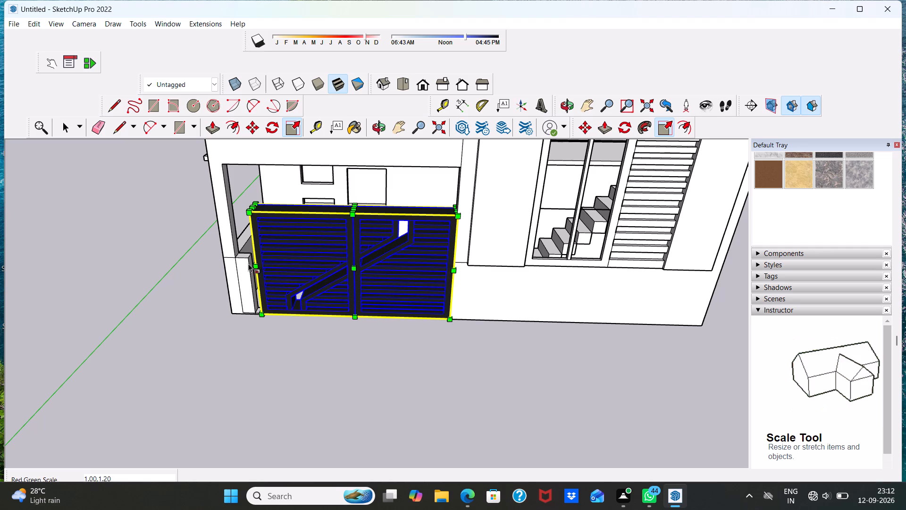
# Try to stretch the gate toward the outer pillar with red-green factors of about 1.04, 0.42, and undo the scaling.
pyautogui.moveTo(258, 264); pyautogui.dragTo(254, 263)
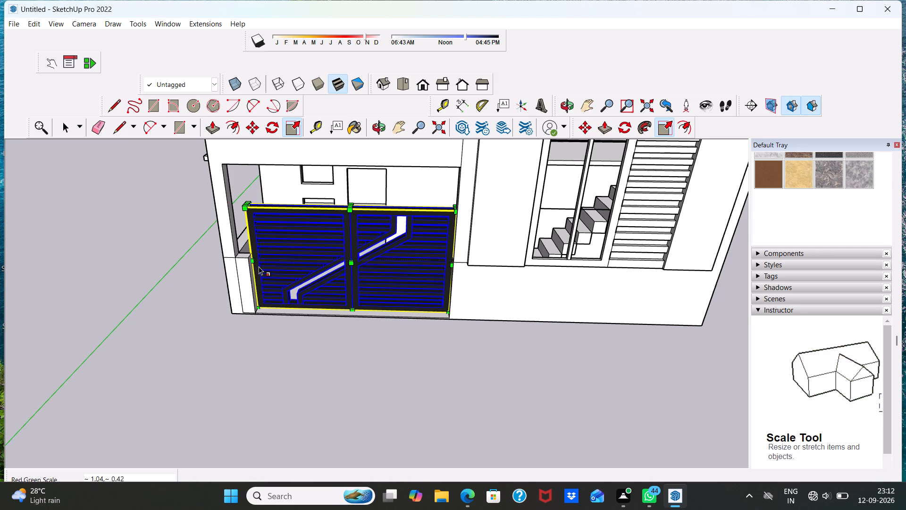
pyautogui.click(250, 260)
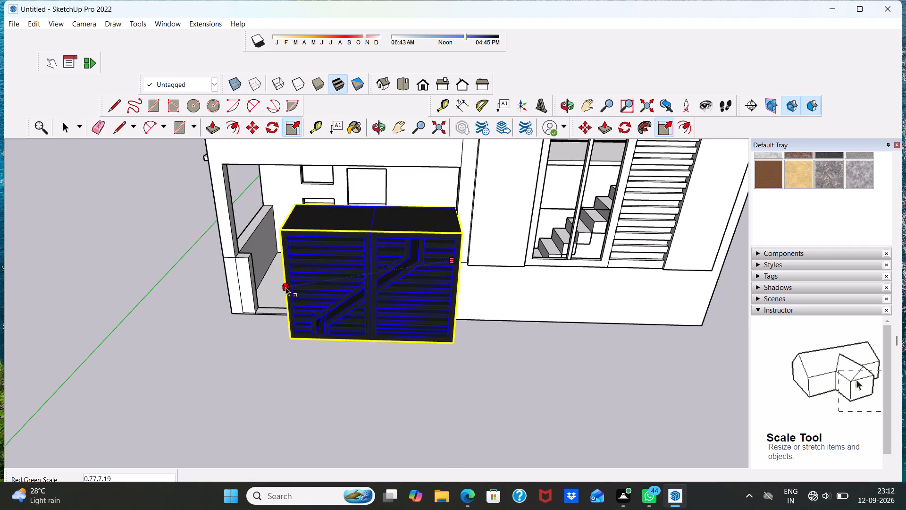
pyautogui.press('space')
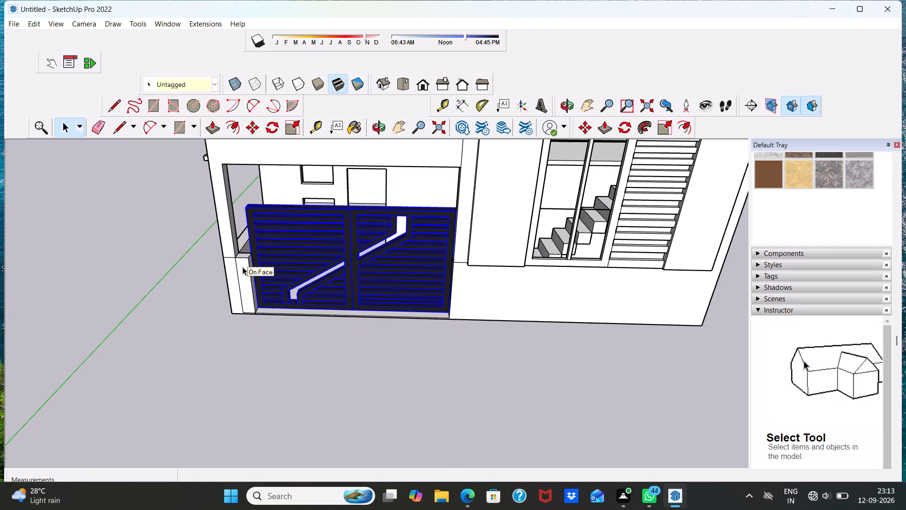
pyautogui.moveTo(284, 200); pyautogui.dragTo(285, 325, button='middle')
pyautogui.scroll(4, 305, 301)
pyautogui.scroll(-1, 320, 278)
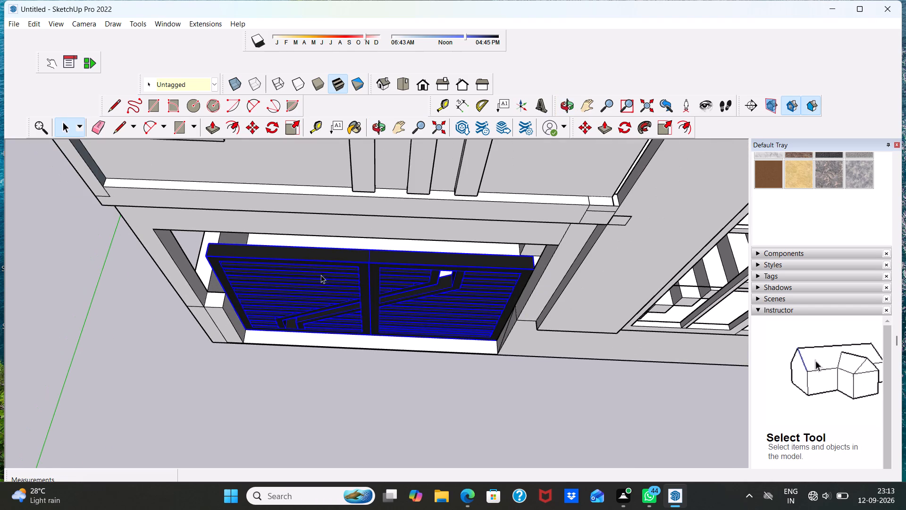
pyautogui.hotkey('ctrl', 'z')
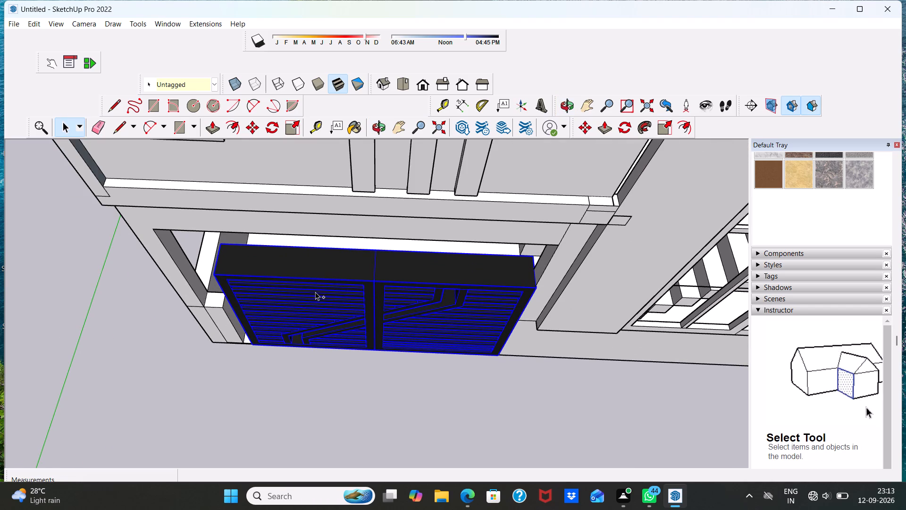
# Undo the last scalings that thickened the gate in the ground-floor opening.
pyautogui.hotkey('ctrl', 'z')
pyautogui.hotkey('ctrl', 'z')
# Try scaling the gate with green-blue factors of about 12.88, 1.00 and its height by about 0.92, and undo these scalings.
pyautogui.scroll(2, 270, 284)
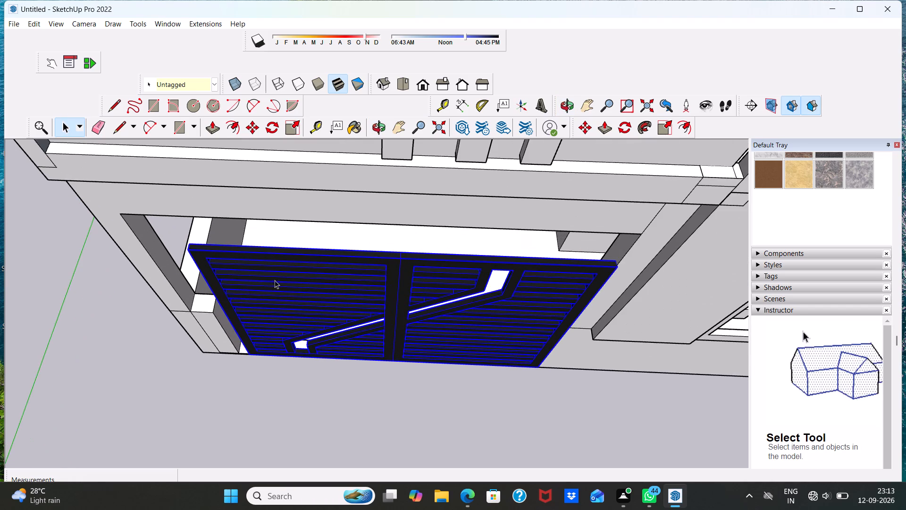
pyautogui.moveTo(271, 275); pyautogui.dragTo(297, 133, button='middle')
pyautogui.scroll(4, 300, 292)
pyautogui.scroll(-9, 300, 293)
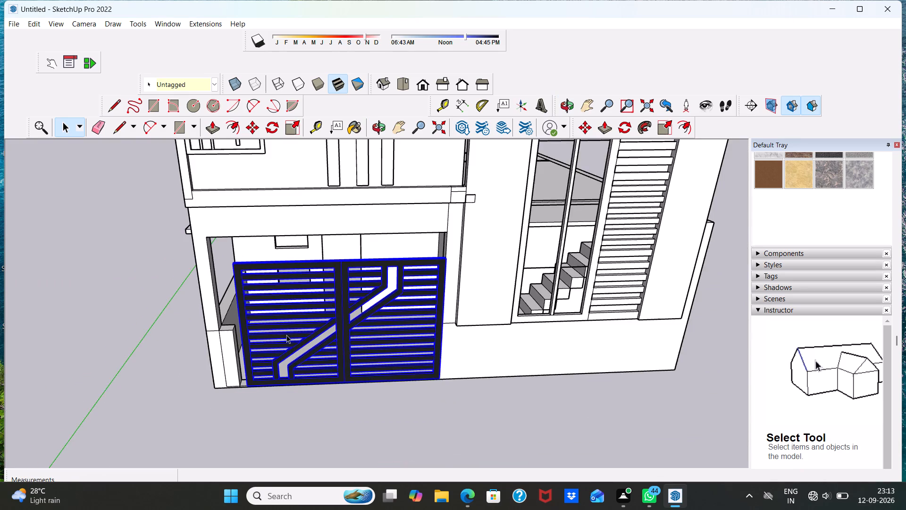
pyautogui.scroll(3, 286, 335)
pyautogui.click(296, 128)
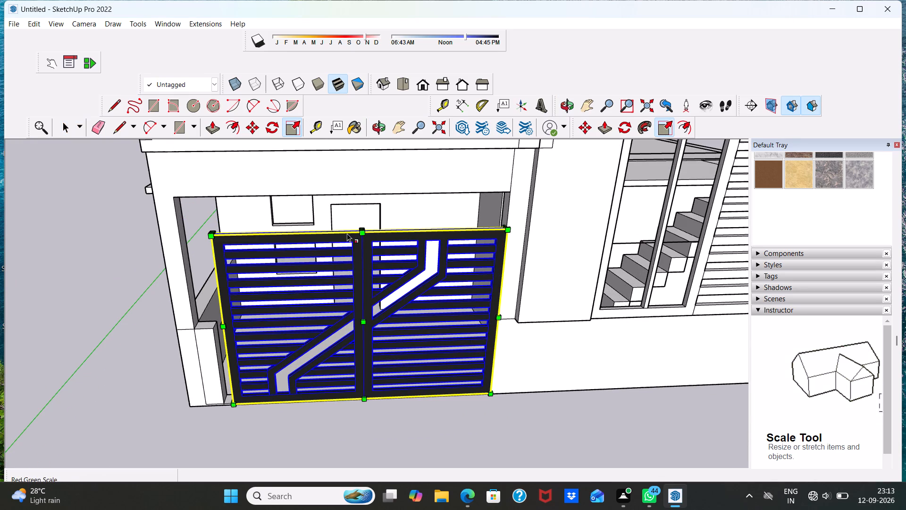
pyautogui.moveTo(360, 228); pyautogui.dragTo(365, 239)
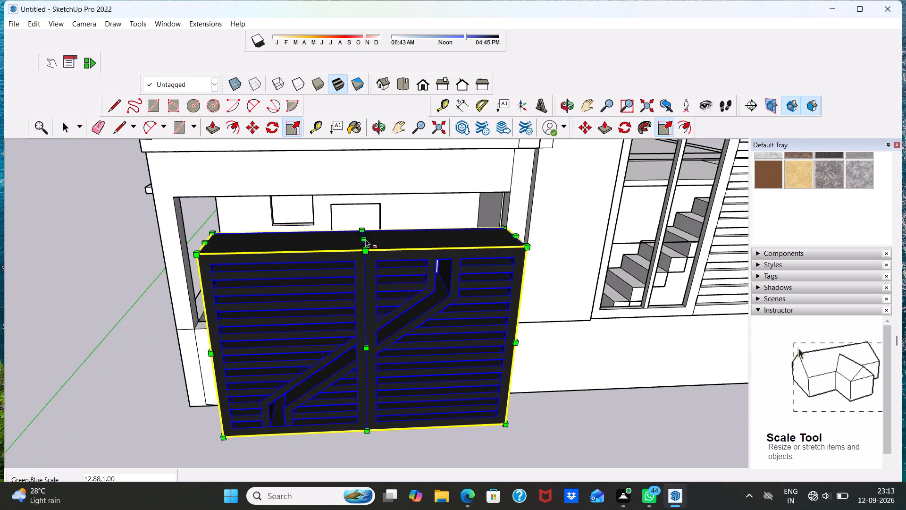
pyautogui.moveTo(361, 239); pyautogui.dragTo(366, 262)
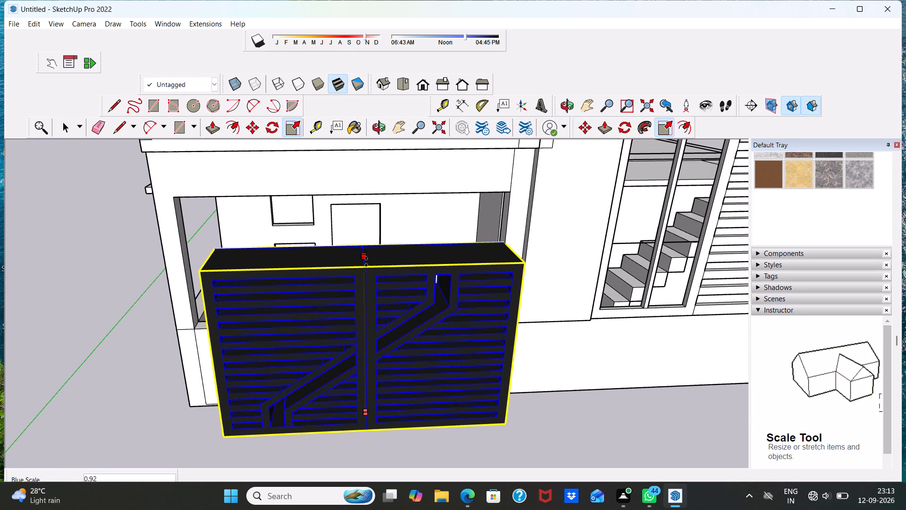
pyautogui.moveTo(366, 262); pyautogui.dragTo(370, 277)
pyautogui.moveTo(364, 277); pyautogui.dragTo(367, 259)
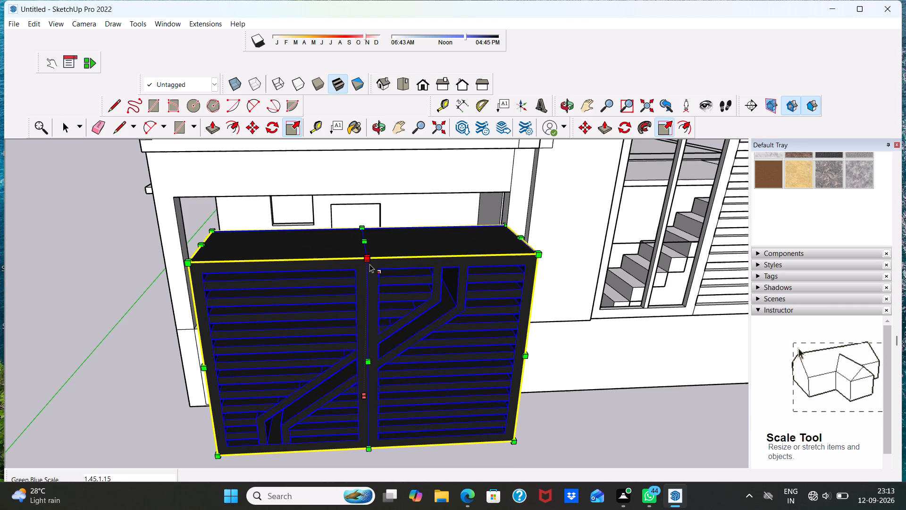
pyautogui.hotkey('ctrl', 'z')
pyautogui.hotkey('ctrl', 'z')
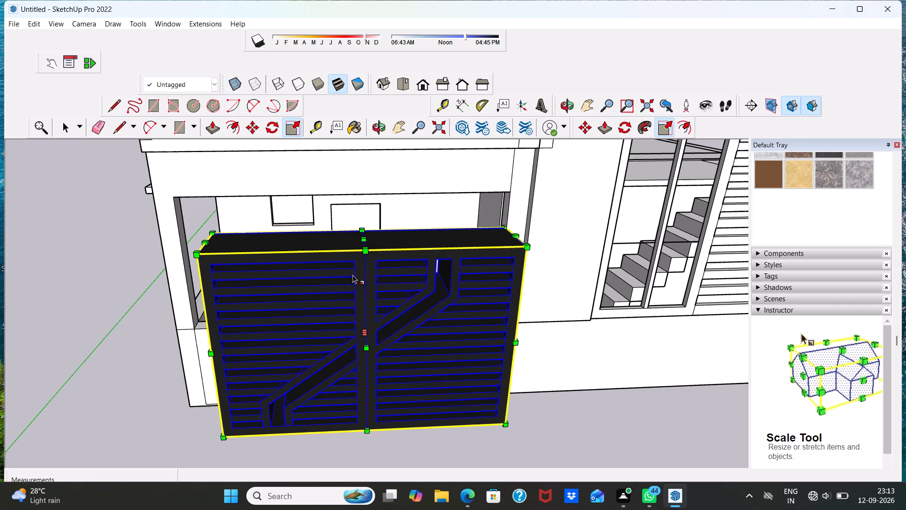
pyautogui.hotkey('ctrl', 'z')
# Stretch the gate toward the outer pillar with red-green factors of about 1.00, 0.77 and a uniform factor of about 1.03.
pyautogui.scroll(3, 352, 269)
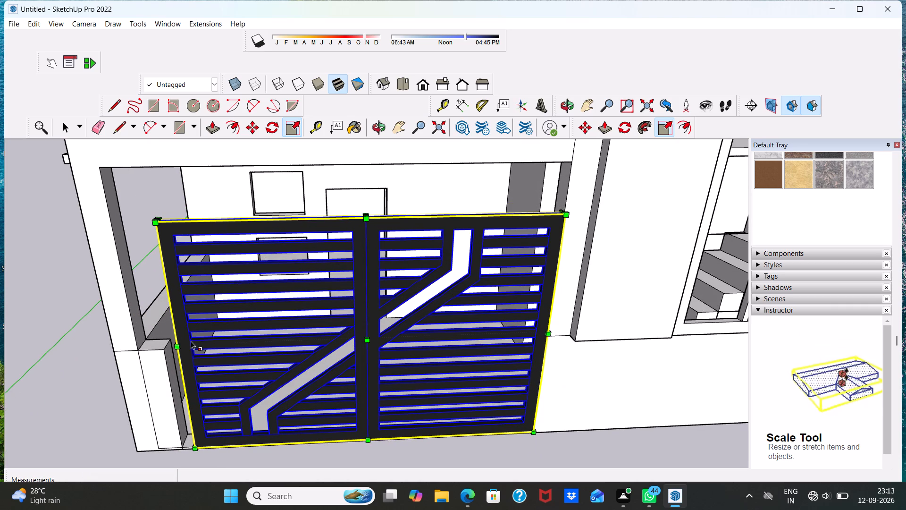
pyautogui.moveTo(180, 346); pyautogui.dragTo(169, 347)
pyautogui.moveTo(176, 345); pyautogui.dragTo(160, 346)
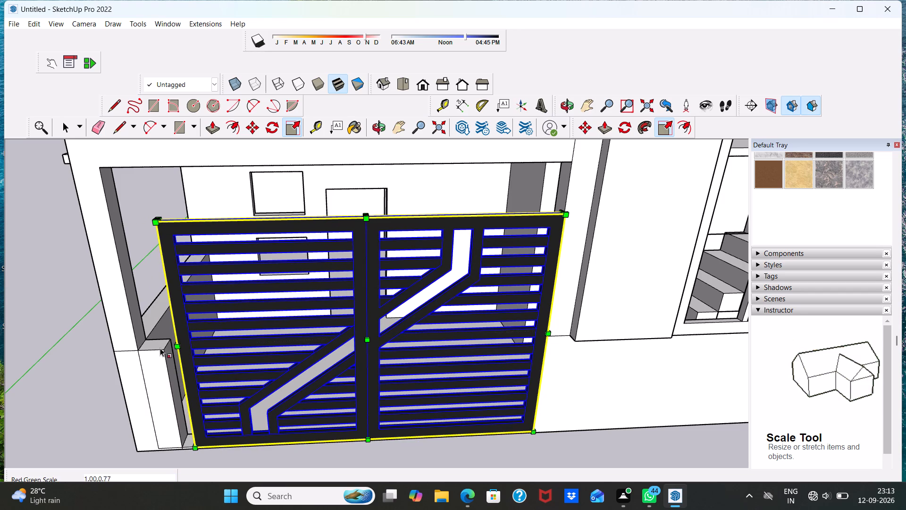
pyautogui.moveTo(196, 448); pyautogui.dragTo(188, 446)
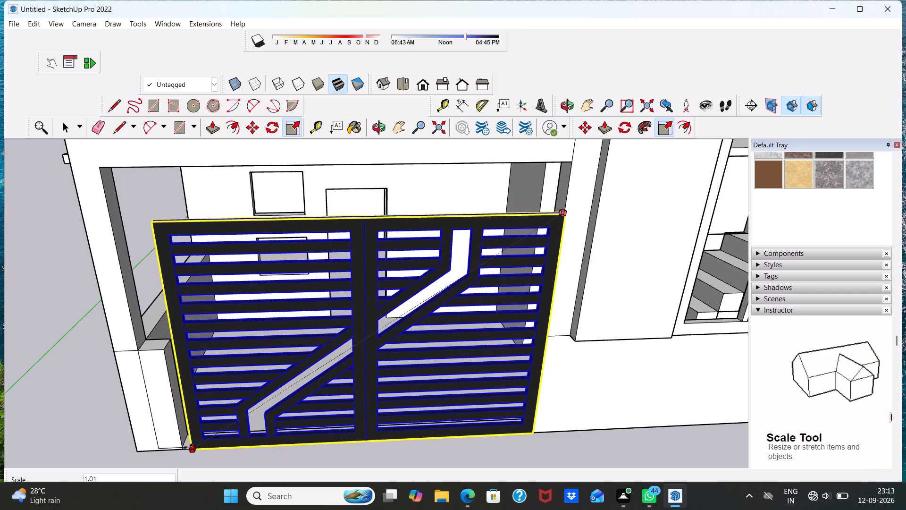
pyautogui.moveTo(188, 446); pyautogui.dragTo(177, 443)
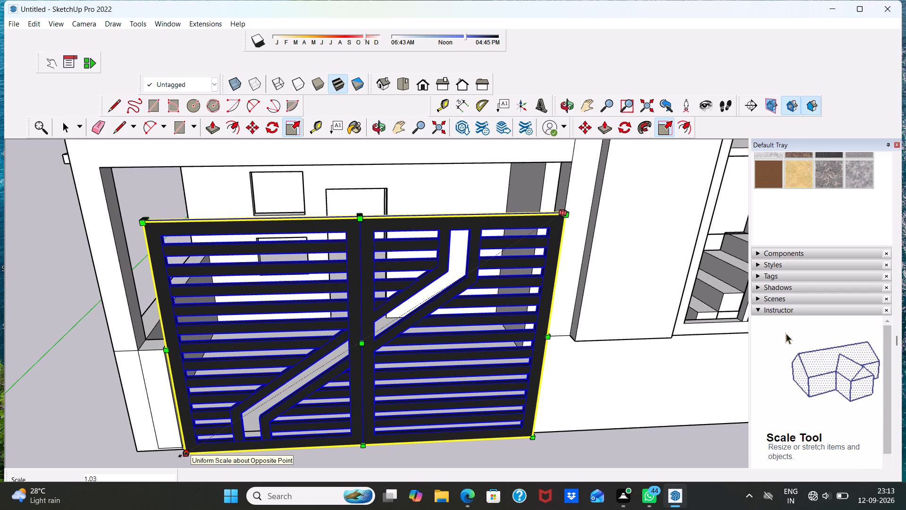
pyautogui.moveTo(183, 454); pyautogui.dragTo(180, 442)
pyautogui.scroll(5, 184, 428)
pyautogui.scroll(-7, 198, 372)
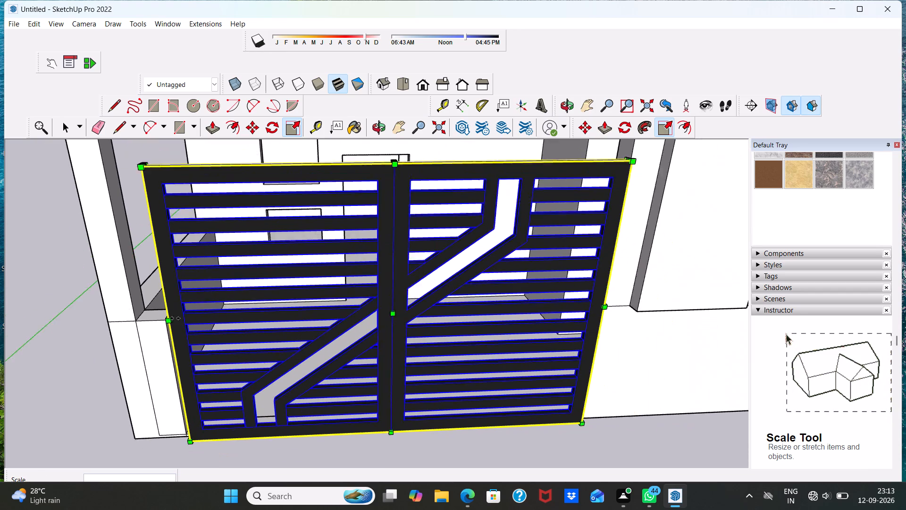
# Shrink the gate uniformly from its upper corners in several passes, including factors of about 0.94, 0.86 and 0.96.
pyautogui.scroll(-1, 175, 318)
pyautogui.moveTo(158, 219); pyautogui.dragTo(160, 225)
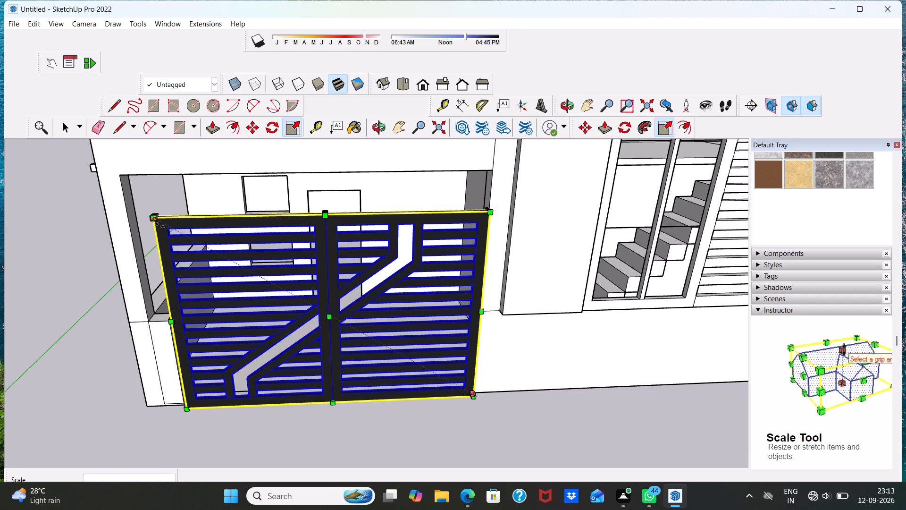
pyautogui.moveTo(160, 225); pyautogui.dragTo(158, 264)
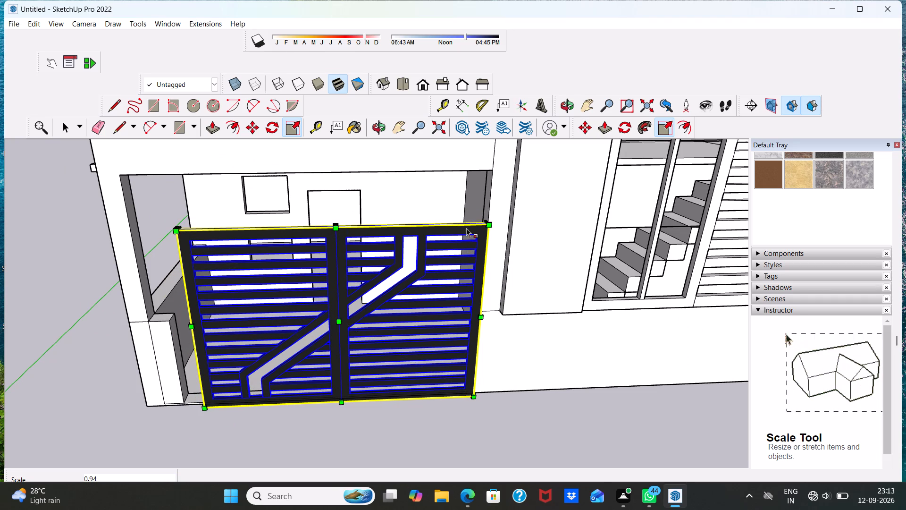
pyautogui.moveTo(490, 228); pyautogui.dragTo(473, 246)
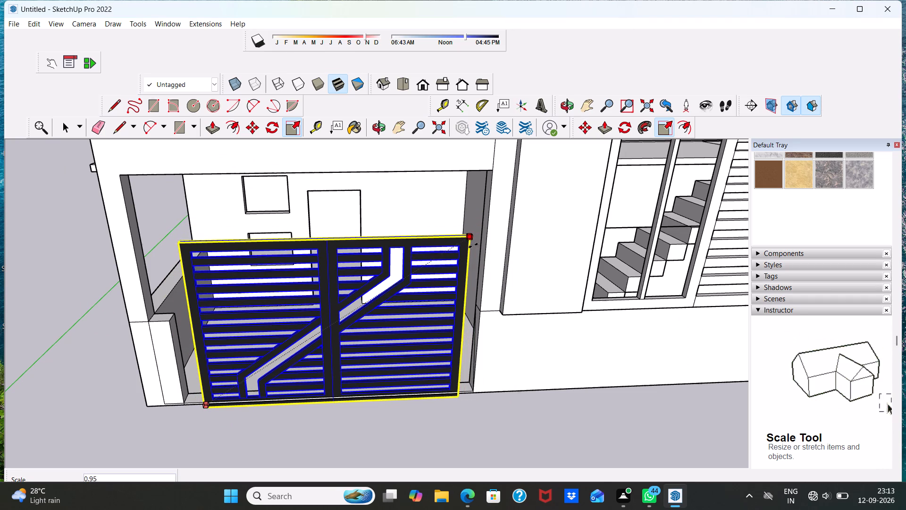
pyautogui.moveTo(473, 246); pyautogui.dragTo(477, 306)
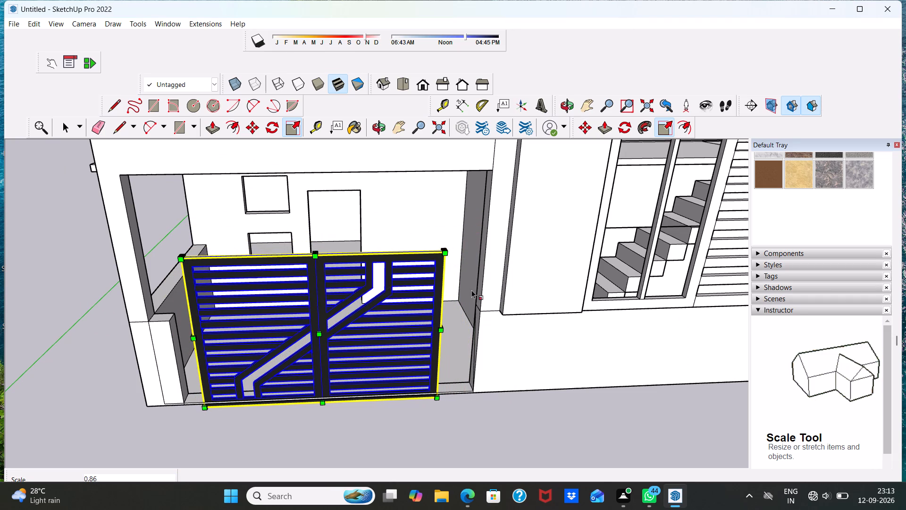
pyautogui.moveTo(447, 255); pyautogui.dragTo(452, 297)
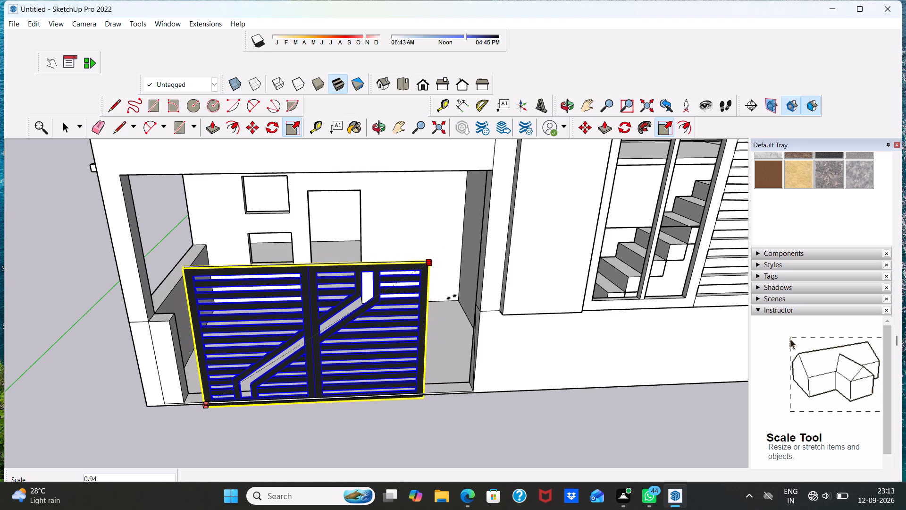
pyautogui.moveTo(452, 297); pyautogui.dragTo(452, 303)
pyautogui.moveTo(426, 266); pyautogui.dragTo(425, 280)
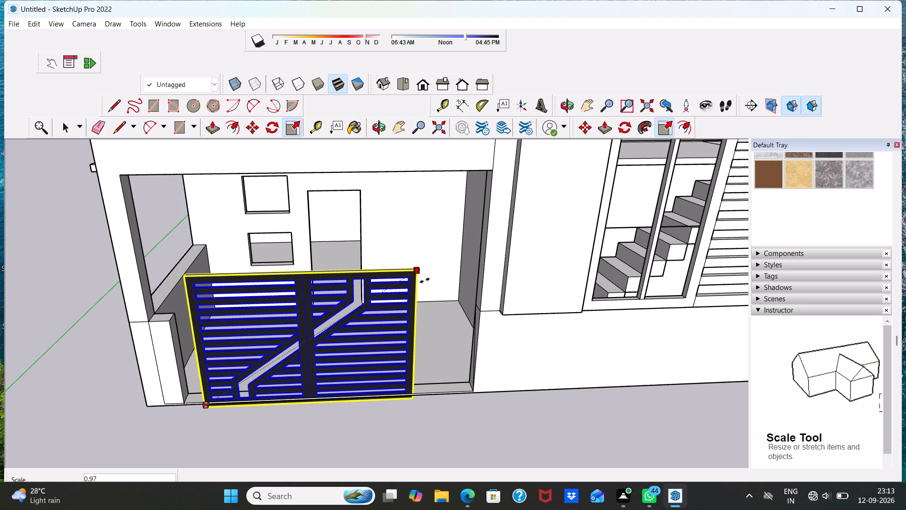
pyautogui.moveTo(425, 280); pyautogui.dragTo(425, 283)
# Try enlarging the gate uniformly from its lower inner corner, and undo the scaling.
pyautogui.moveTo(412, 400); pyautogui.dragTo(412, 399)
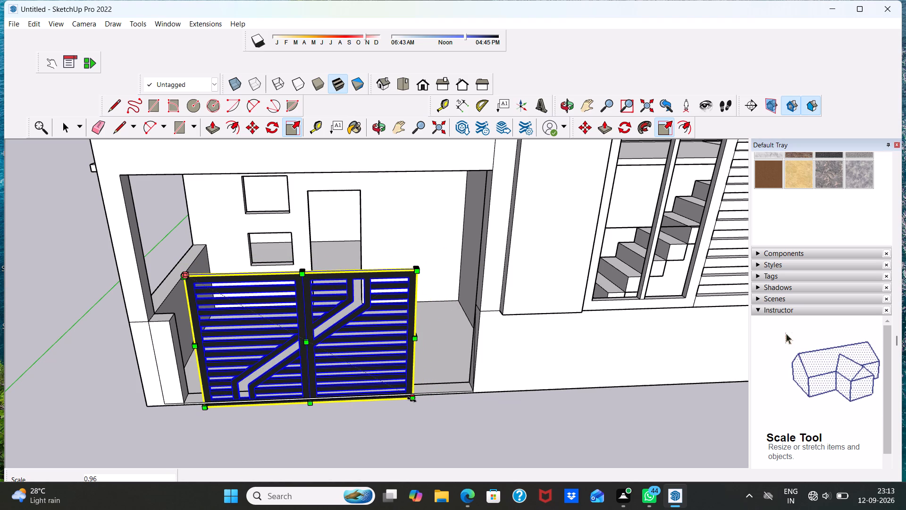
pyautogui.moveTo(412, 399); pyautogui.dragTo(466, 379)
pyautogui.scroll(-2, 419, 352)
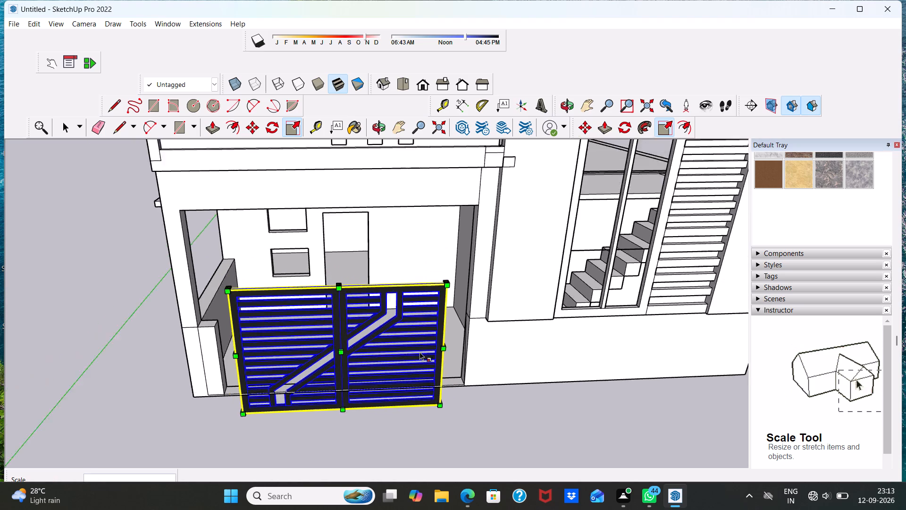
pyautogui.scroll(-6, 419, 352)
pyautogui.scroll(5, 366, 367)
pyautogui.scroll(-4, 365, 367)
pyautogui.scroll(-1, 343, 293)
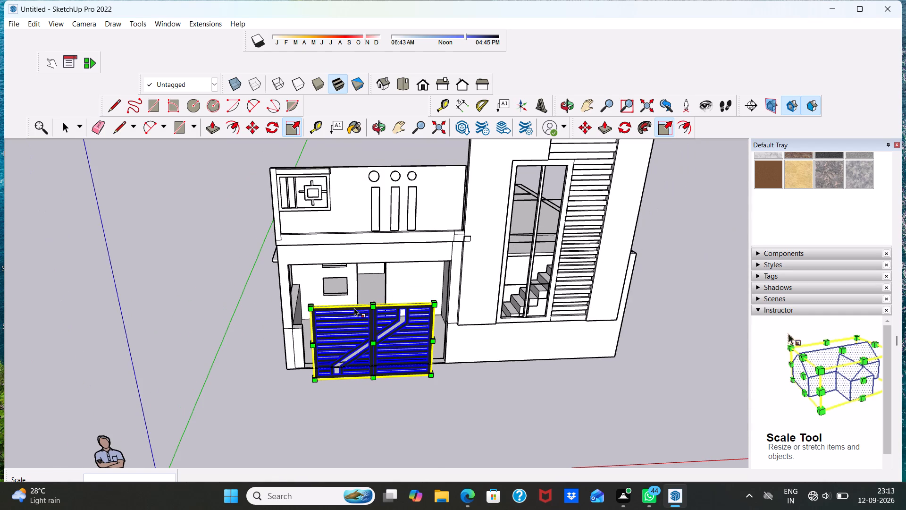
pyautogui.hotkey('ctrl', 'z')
# Enlarge the gate uniformly from its lower inner corner toward the inner side of the opening.
pyautogui.keyDown('ctrl'); pyautogui.click(422, 291); pyautogui.keyUp('ctrl')
pyautogui.scroll(-1, 382, 402)
pyautogui.scroll(2, 373, 414)
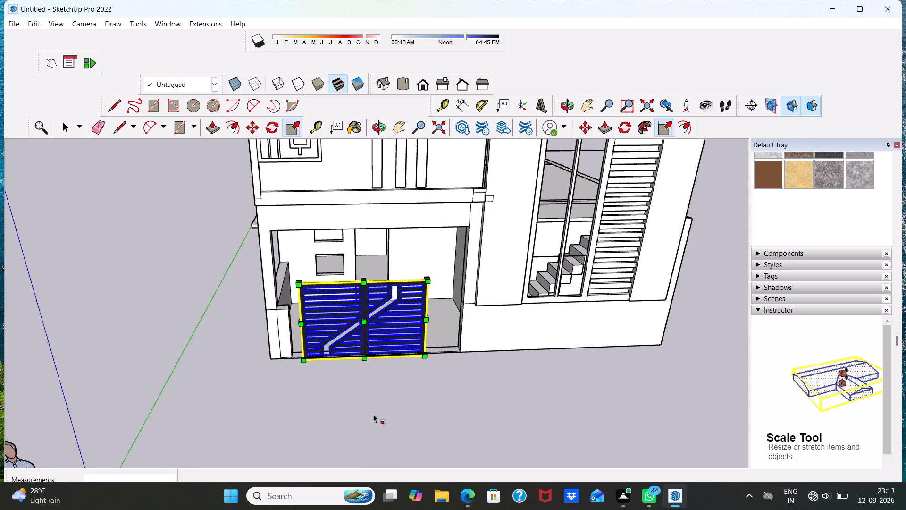
pyautogui.scroll(7, 373, 414)
pyautogui.scroll(6, 359, 357)
pyautogui.scroll(-9, 351, 332)
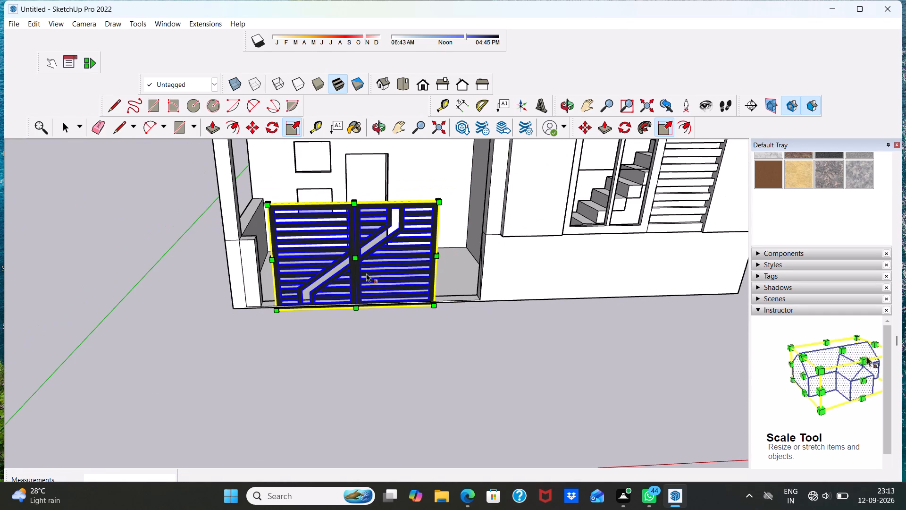
pyautogui.scroll(4, 420, 309)
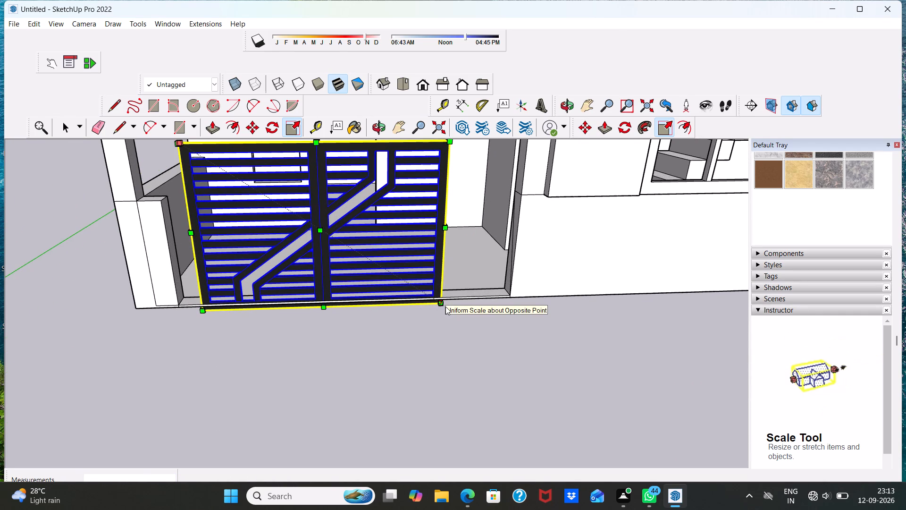
pyautogui.moveTo(442, 303); pyautogui.dragTo(470, 286)
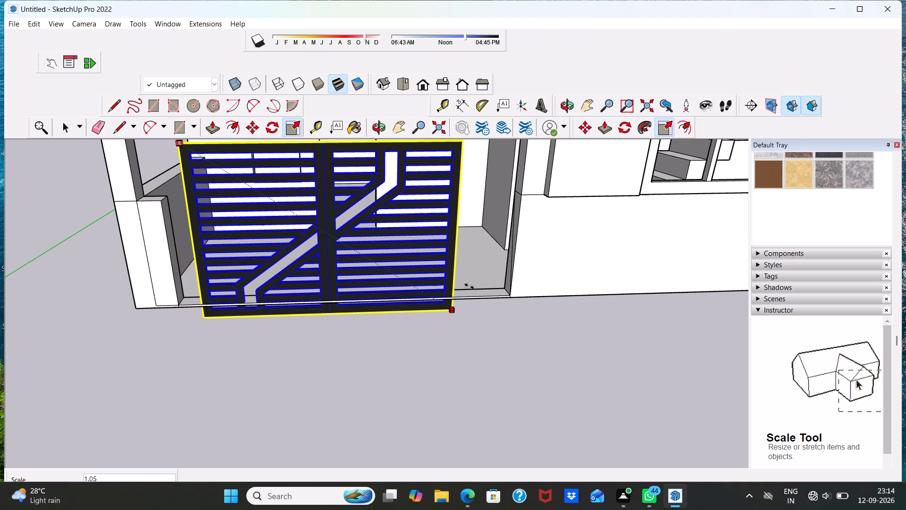
pyautogui.moveTo(470, 286); pyautogui.dragTo(507, 275)
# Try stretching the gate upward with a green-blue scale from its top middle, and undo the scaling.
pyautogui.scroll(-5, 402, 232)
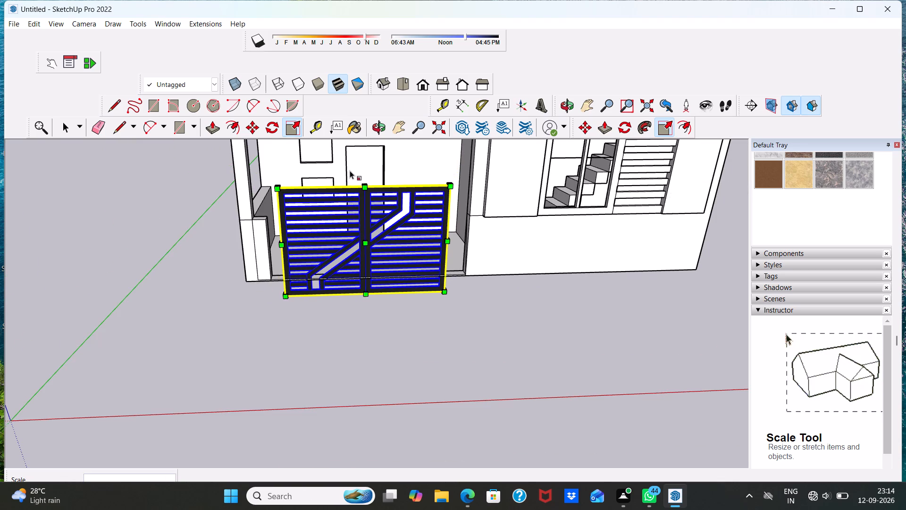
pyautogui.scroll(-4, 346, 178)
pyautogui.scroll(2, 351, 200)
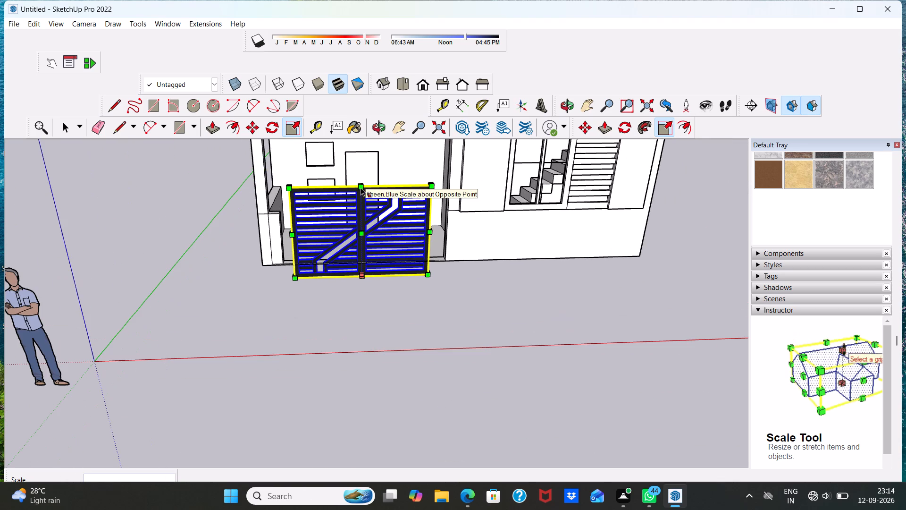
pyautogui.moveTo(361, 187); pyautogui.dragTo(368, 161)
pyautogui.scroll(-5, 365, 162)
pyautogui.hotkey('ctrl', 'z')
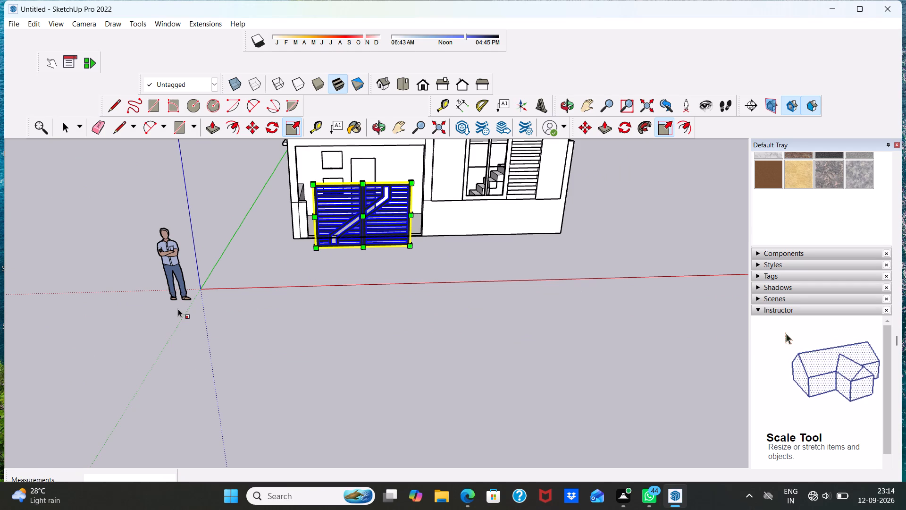
# Widen the gate with red-green scaling toward the inner wall, and toward the outer pillar by about 1.02, 0.98.
pyautogui.scroll(-4, 247, 183)
pyautogui.scroll(5, 375, 170)
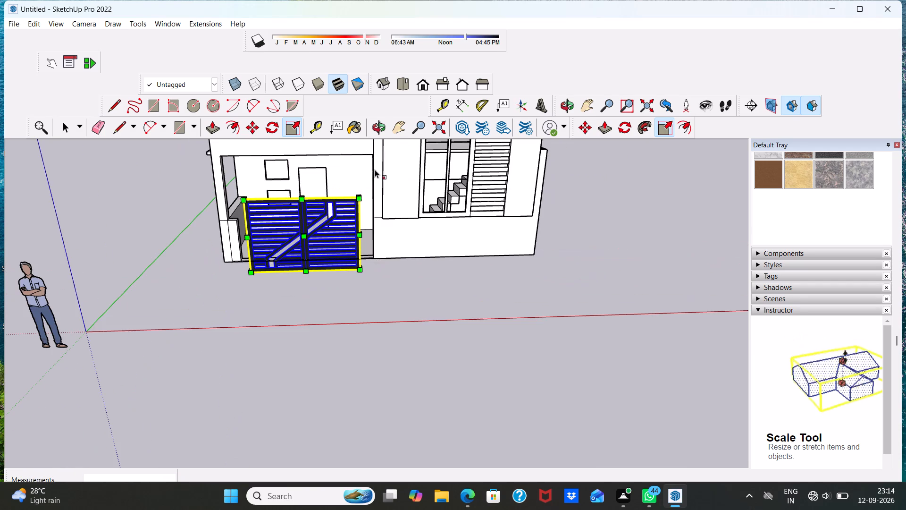
pyautogui.moveTo(361, 235); pyautogui.dragTo(379, 229)
pyautogui.scroll(4, 265, 214)
pyautogui.scroll(-4, 264, 216)
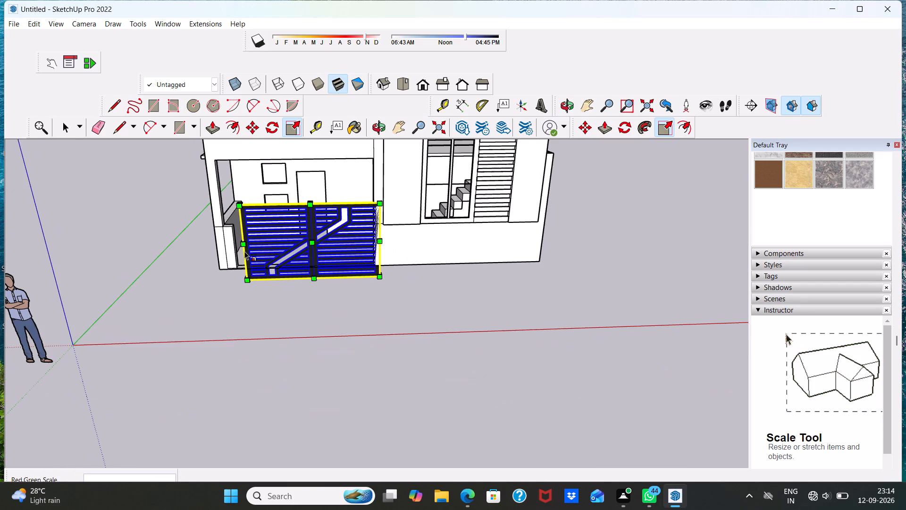
pyautogui.moveTo(244, 245); pyautogui.dragTo(240, 243)
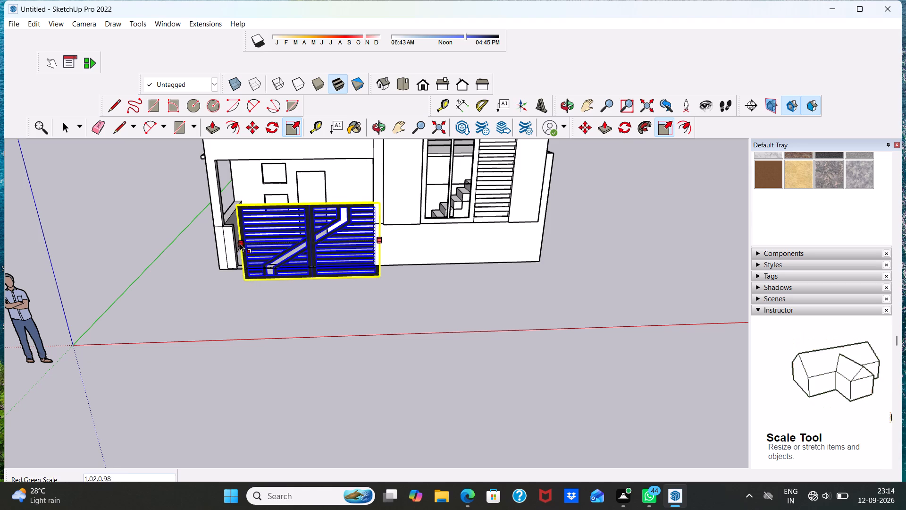
pyautogui.moveTo(240, 243); pyautogui.dragTo(238, 243)
# Move the gate by its lower outer corner up onto the threshold beside the outer pillar, about 1' 5 5/8".
pyautogui.scroll(2, 256, 238)
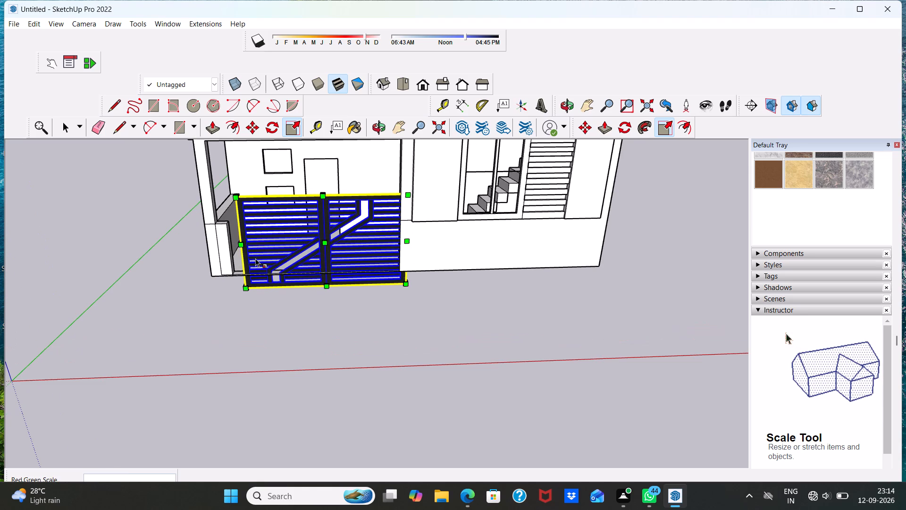
pyautogui.tripleClick(259, 343)
pyautogui.click(258, 342)
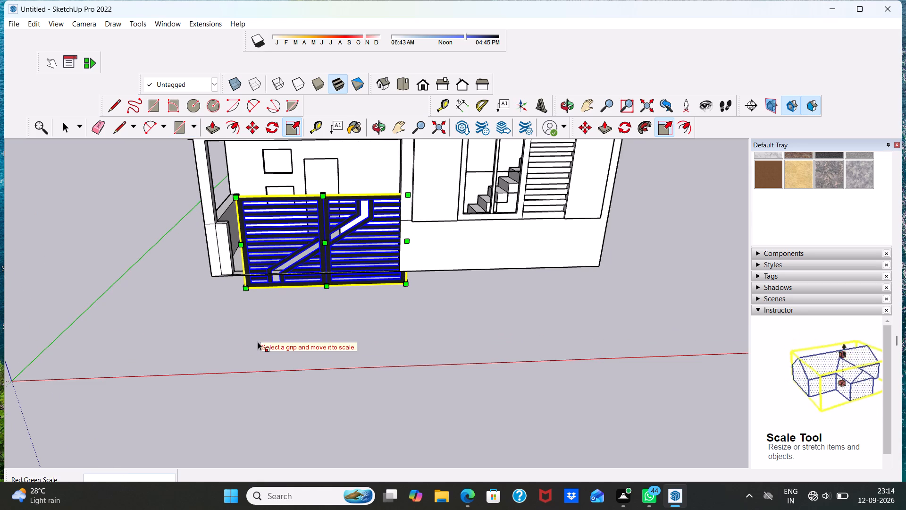
pyautogui.press('space')
pyautogui.scroll(2, 170, 323)
pyautogui.scroll(-1, 204, 229)
pyautogui.click(256, 124)
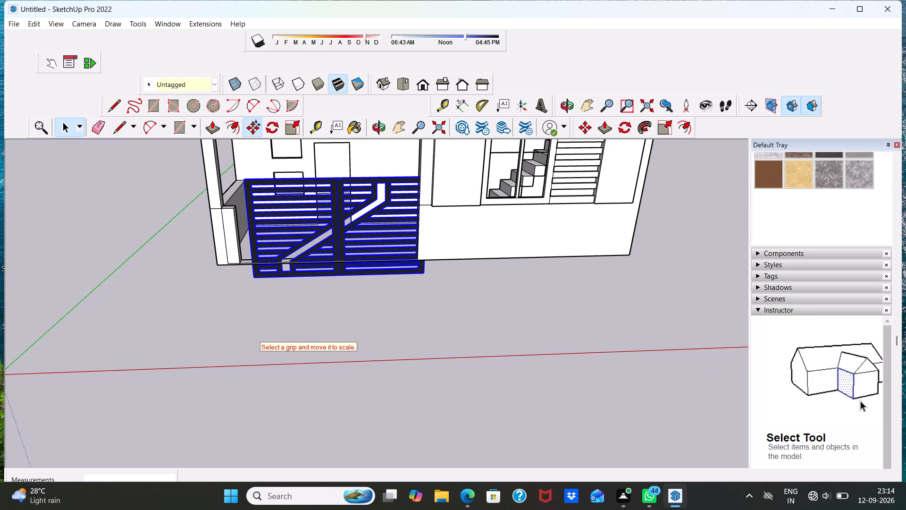
pyautogui.moveTo(253, 276); pyautogui.dragTo(249, 256)
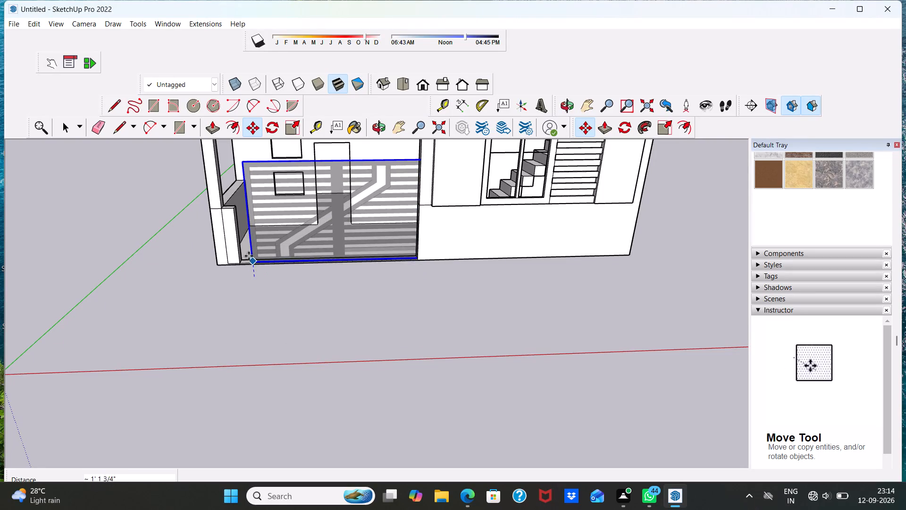
pyautogui.moveTo(249, 256); pyautogui.dragTo(241, 257)
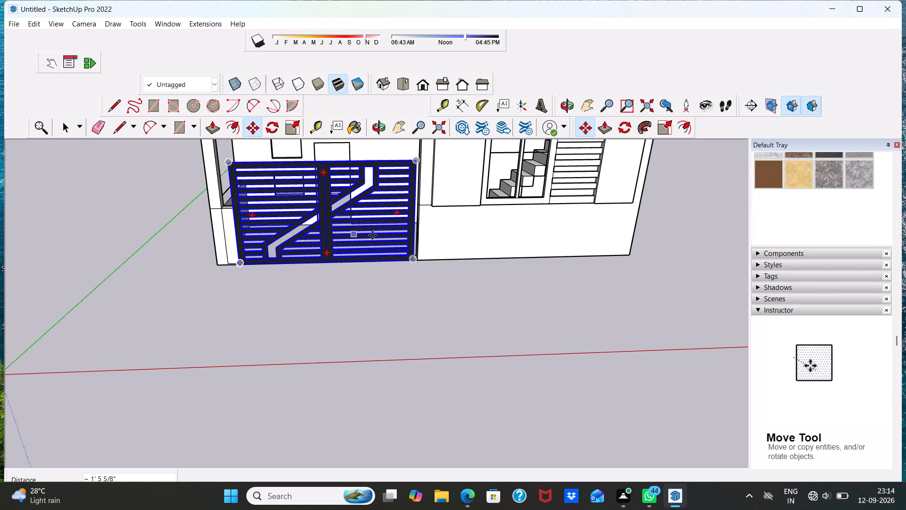
# Shift the gate sideways toward the inner wall and reseat its bottom edge on the threshold.
pyautogui.scroll(3, 387, 239)
pyautogui.moveTo(420, 265); pyautogui.dragTo(426, 263)
pyautogui.scroll(4, 401, 263)
pyautogui.scroll(-12, 399, 262)
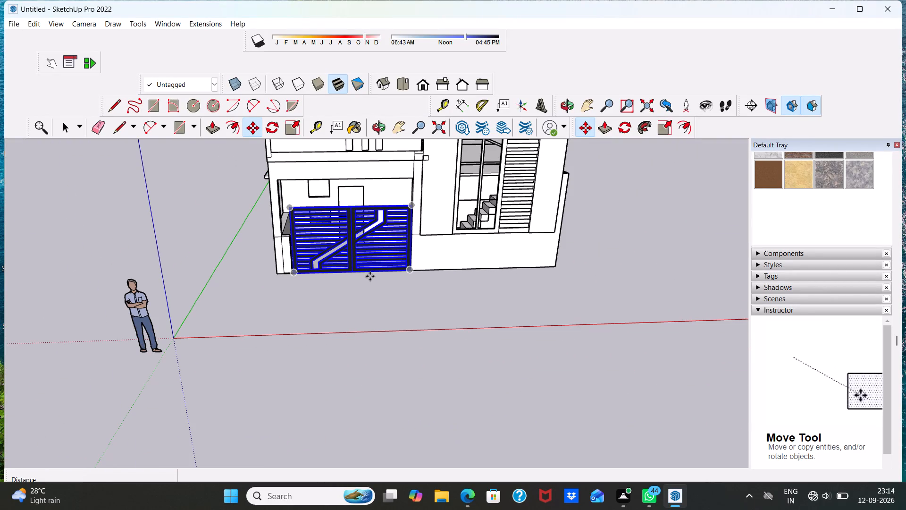
pyautogui.doubleClick(370, 277)
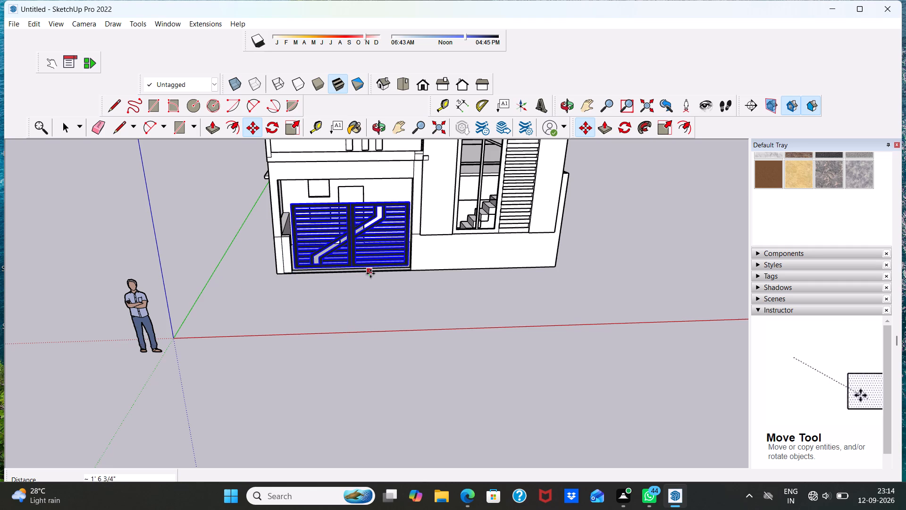
pyautogui.click(372, 278)
pyautogui.press('space')
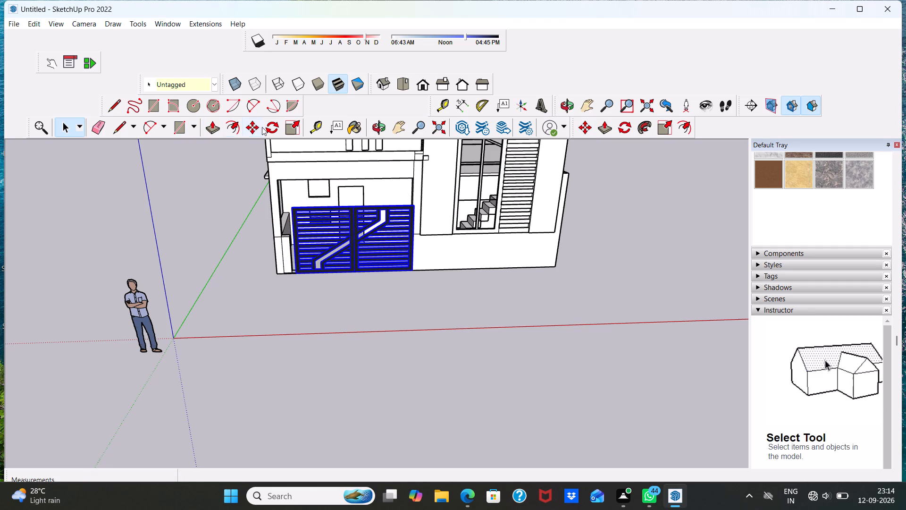
# Enlarge the gate uniformly by about 1.03 from its upper outer corner, and deselect it.
pyautogui.click(294, 127)
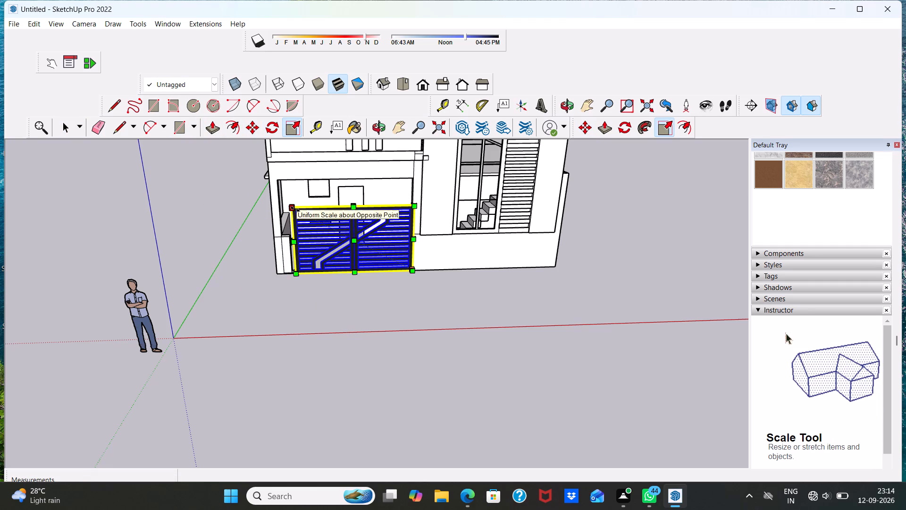
pyautogui.click(295, 209)
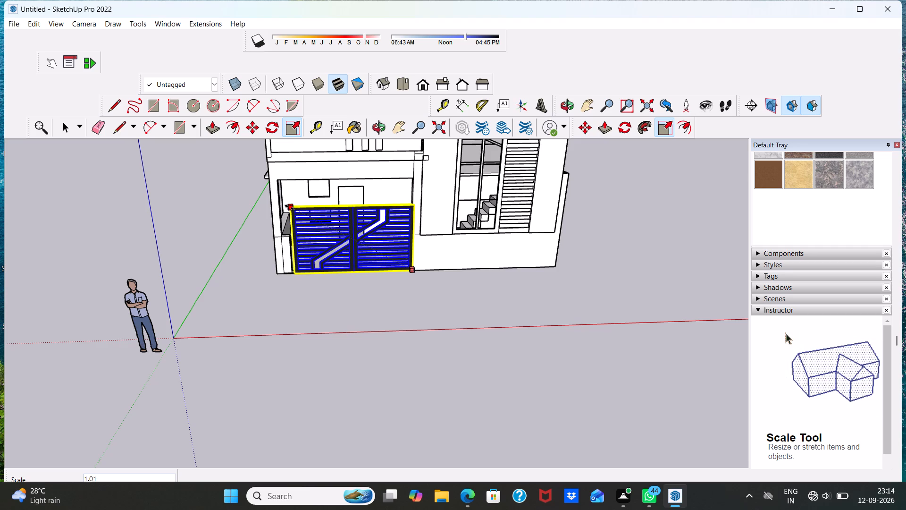
pyautogui.click(288, 206)
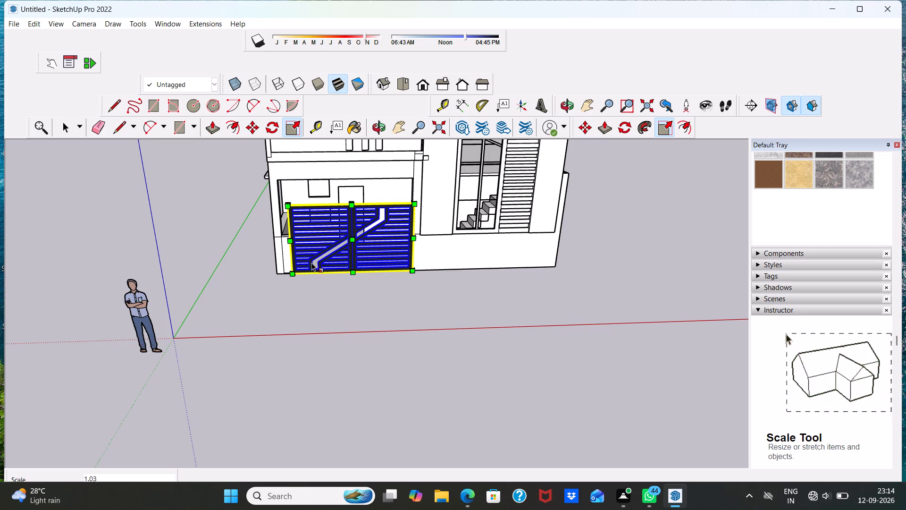
pyautogui.press('space')
pyautogui.click(235, 266)
# Examine how the gate fits the ground-floor opening from above, from the front and close up.
pyautogui.moveTo(377, 232); pyautogui.dragTo(376, 295, button='middle')
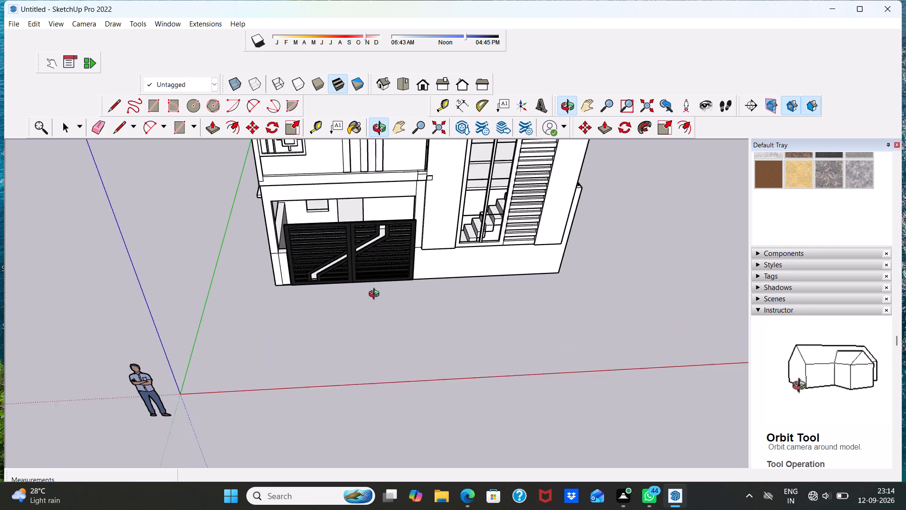
pyautogui.moveTo(376, 295); pyautogui.dragTo(384, 173, button='middle')
pyautogui.moveTo(363, 242); pyautogui.dragTo(344, 310, button='middle')
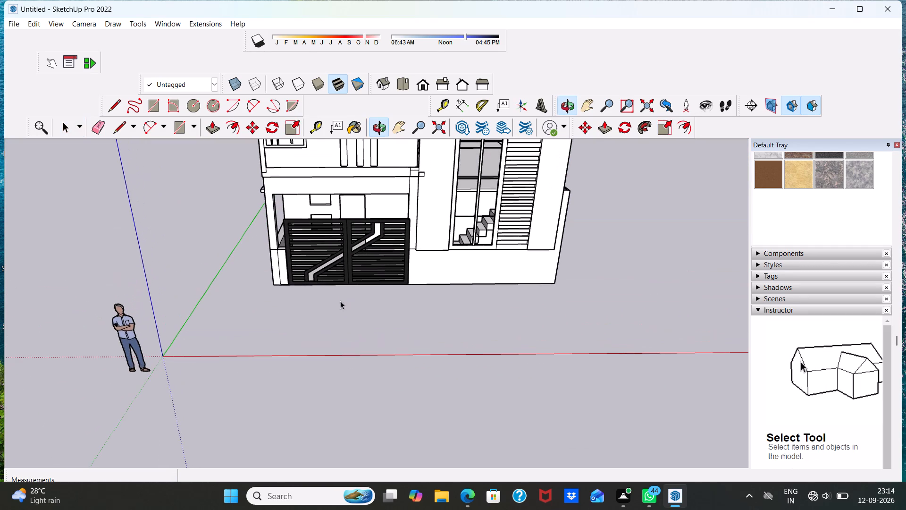
pyautogui.click(420, 87)
pyautogui.scroll(-5, 353, 170)
pyautogui.moveTo(350, 263); pyautogui.dragTo(321, 333, button='middle')
pyautogui.scroll(10, 365, 277)
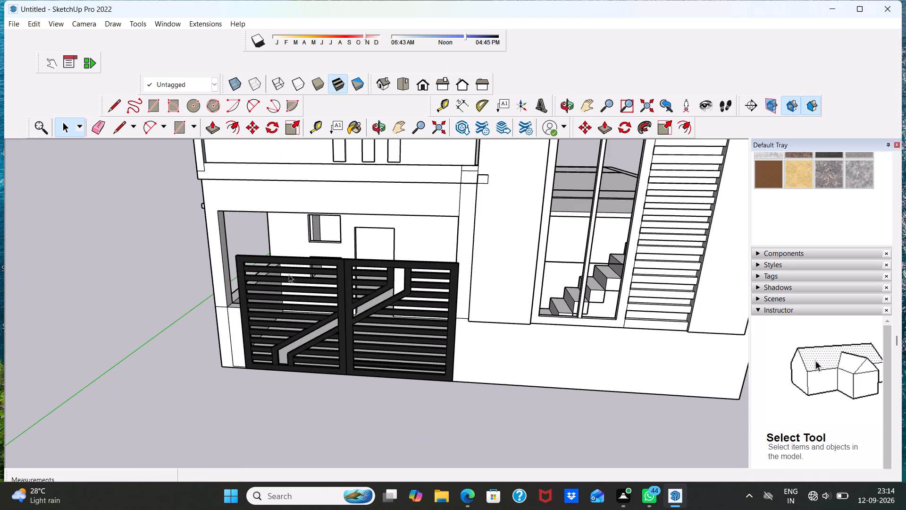
pyautogui.scroll(-7, 321, 257)
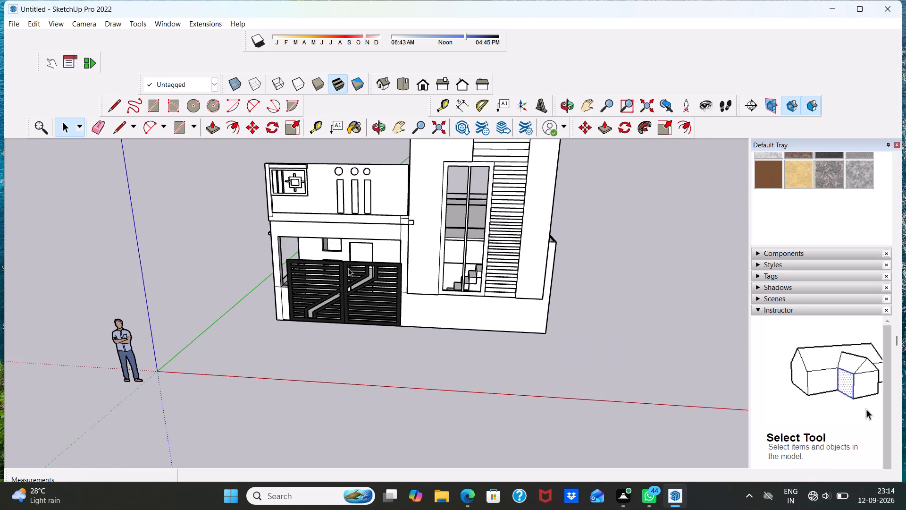
pyautogui.scroll(3, 348, 268)
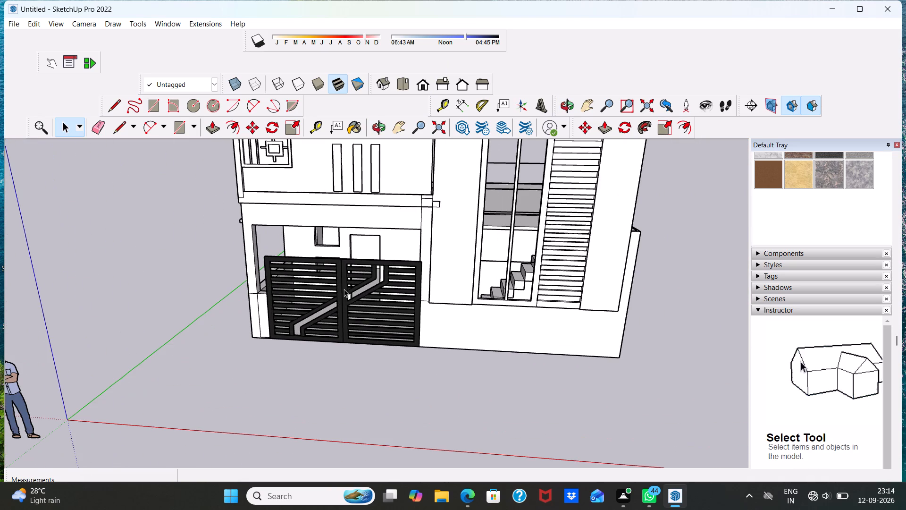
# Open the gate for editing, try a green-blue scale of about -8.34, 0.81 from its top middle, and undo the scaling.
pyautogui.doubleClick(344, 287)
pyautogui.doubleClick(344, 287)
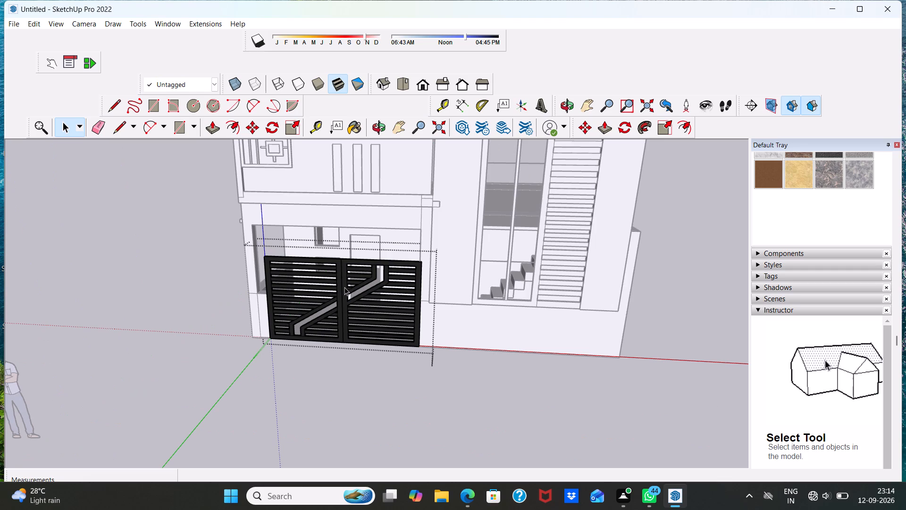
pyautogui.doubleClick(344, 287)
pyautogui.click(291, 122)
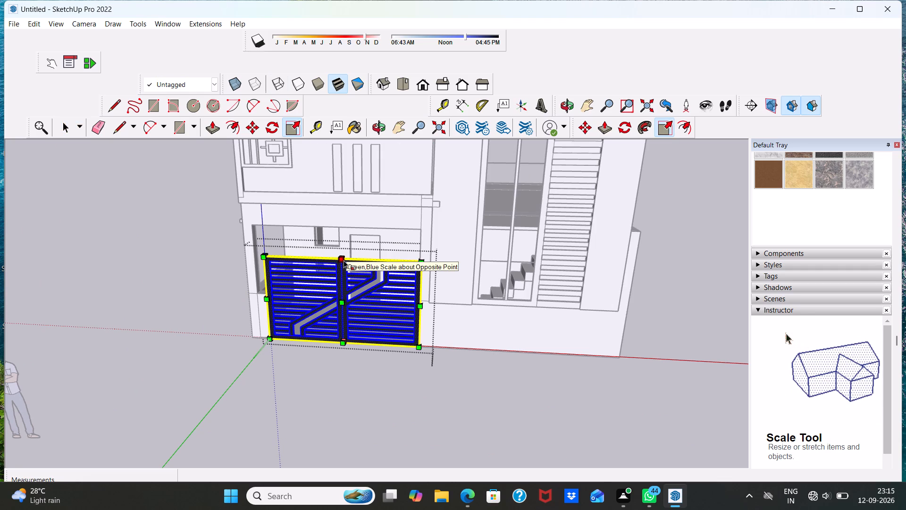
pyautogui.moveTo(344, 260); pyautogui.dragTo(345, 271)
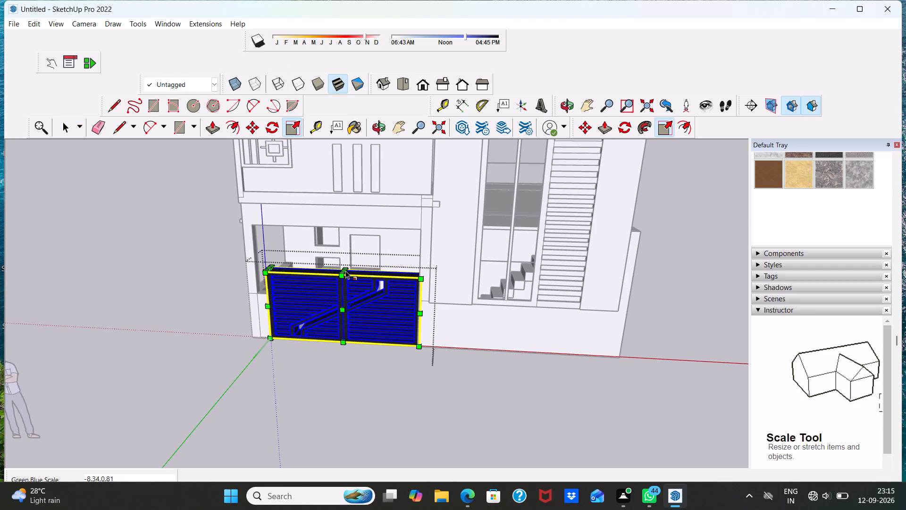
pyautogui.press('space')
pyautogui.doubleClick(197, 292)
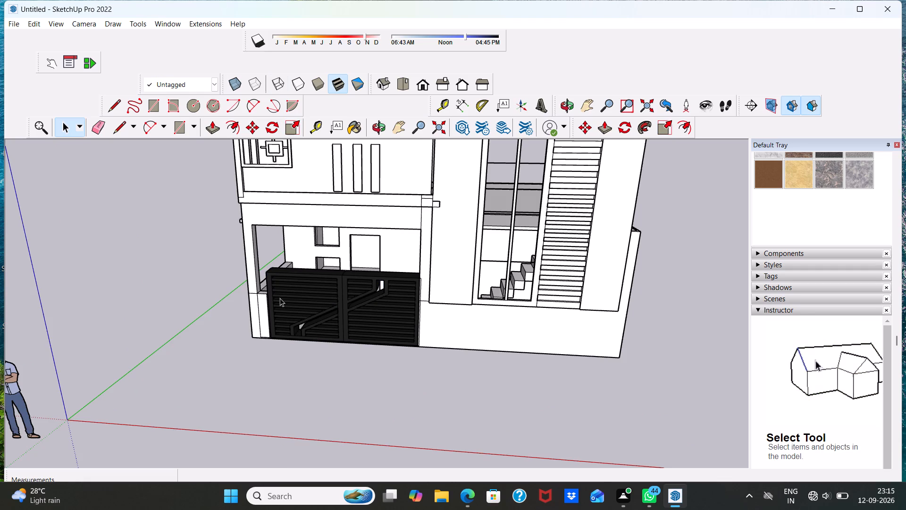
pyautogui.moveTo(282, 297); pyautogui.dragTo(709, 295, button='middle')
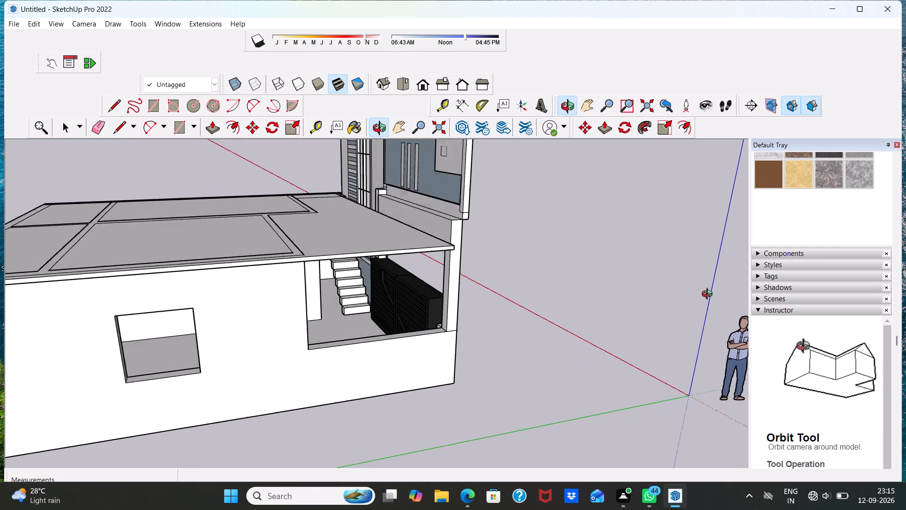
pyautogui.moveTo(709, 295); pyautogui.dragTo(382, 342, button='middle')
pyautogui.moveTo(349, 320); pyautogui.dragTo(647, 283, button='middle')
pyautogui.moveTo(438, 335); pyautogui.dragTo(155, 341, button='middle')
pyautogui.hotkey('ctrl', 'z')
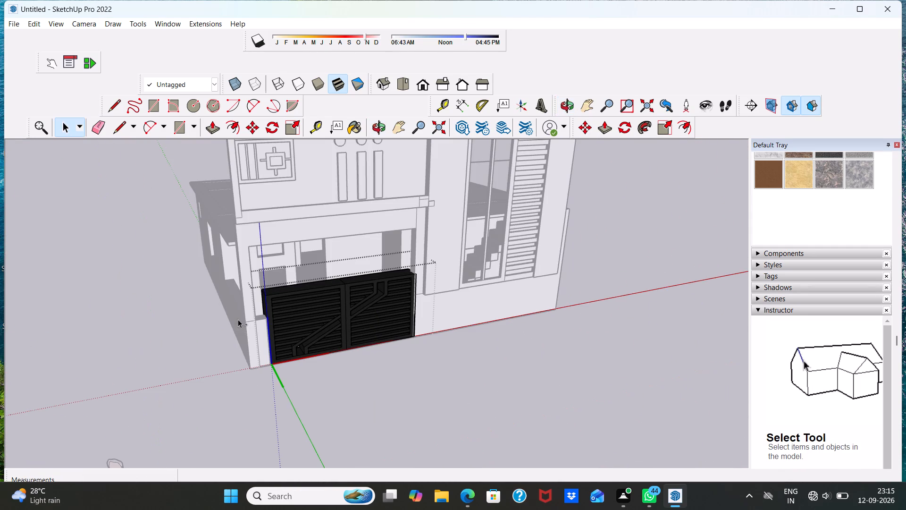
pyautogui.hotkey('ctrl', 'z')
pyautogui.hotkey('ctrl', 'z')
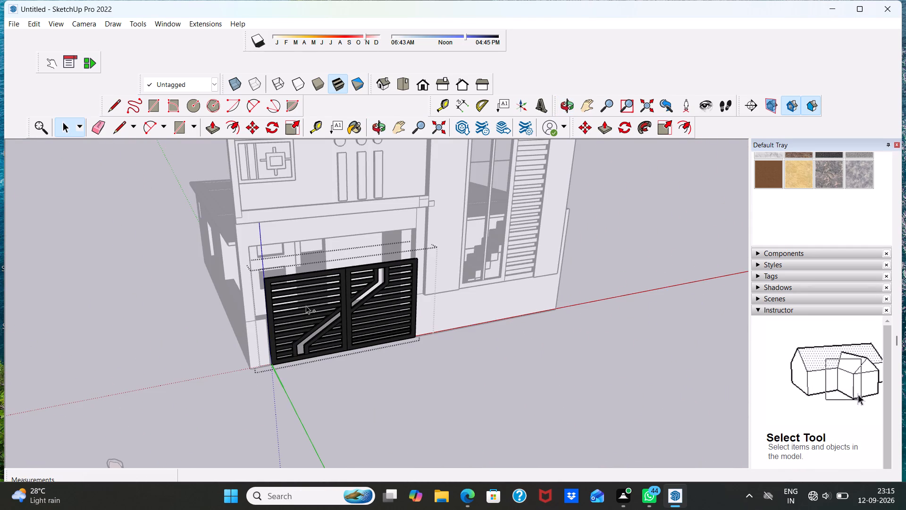
# Select the geometry inside the gate and lower its top edge with a blue-axis scale of about 0.97.
pyautogui.click(334, 281)
pyautogui.tripleClick(336, 284)
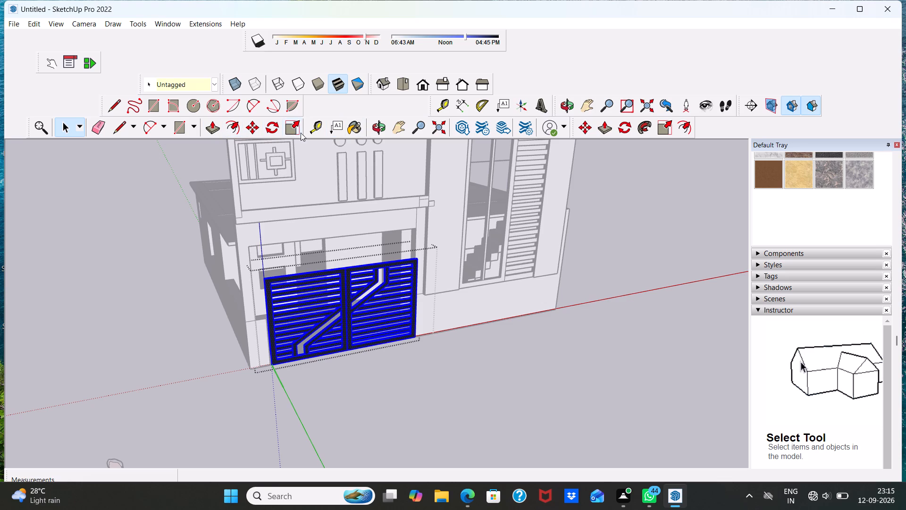
pyautogui.click(282, 126)
pyautogui.scroll(2, 317, 269)
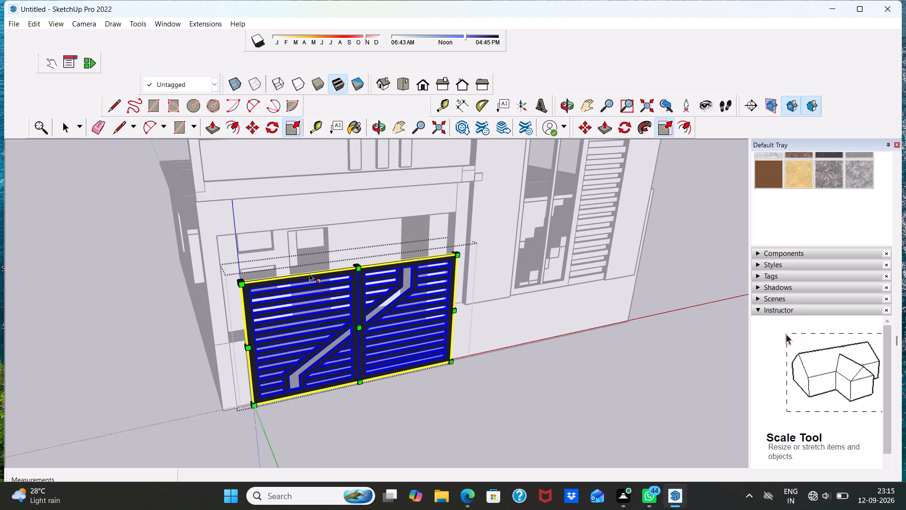
pyautogui.click(361, 330)
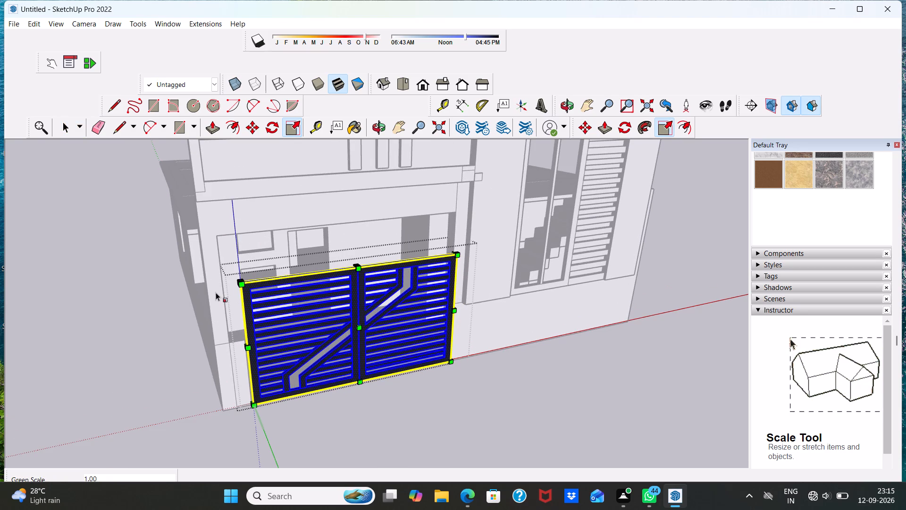
pyautogui.moveTo(376, 264); pyautogui.dragTo(359, 350, button='middle')
pyautogui.scroll(5, 329, 330)
pyautogui.scroll(16, 368, 325)
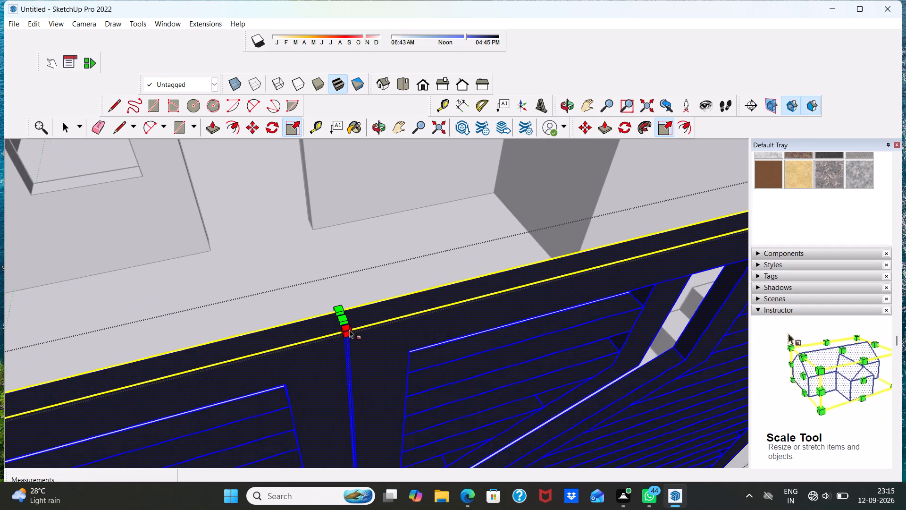
pyautogui.click(349, 328)
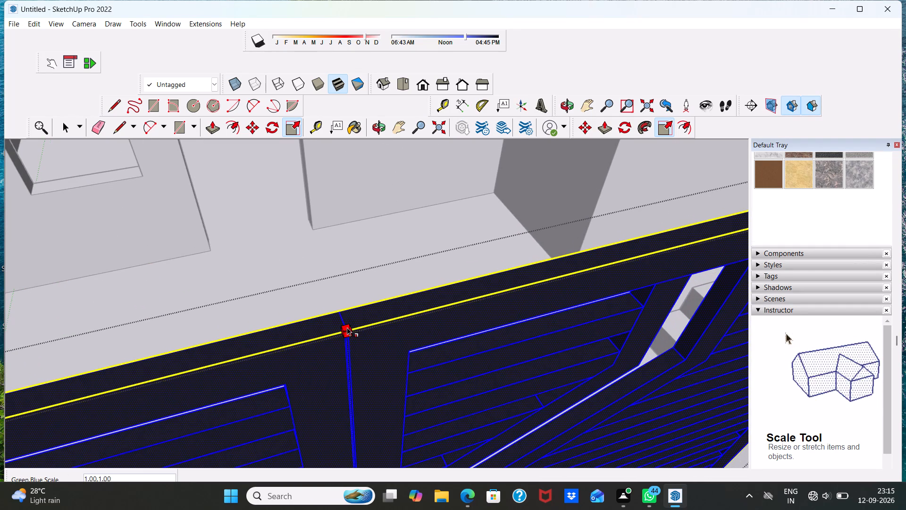
pyautogui.moveTo(339, 320); pyautogui.dragTo(353, 345)
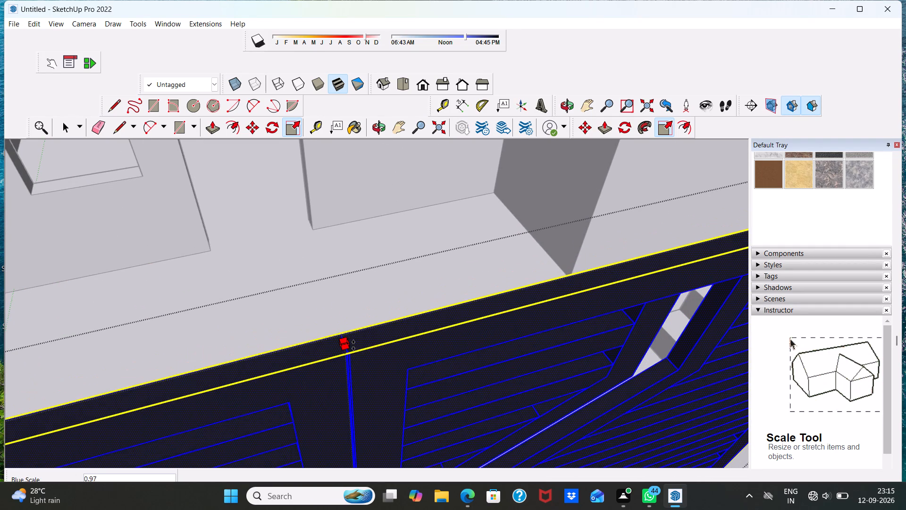
pyautogui.moveTo(353, 345); pyautogui.dragTo(354, 347)
# Lower the gate's top edge further with another blue-axis scale from its top middle.
pyautogui.scroll(-9, 355, 316)
pyautogui.scroll(2, 313, 324)
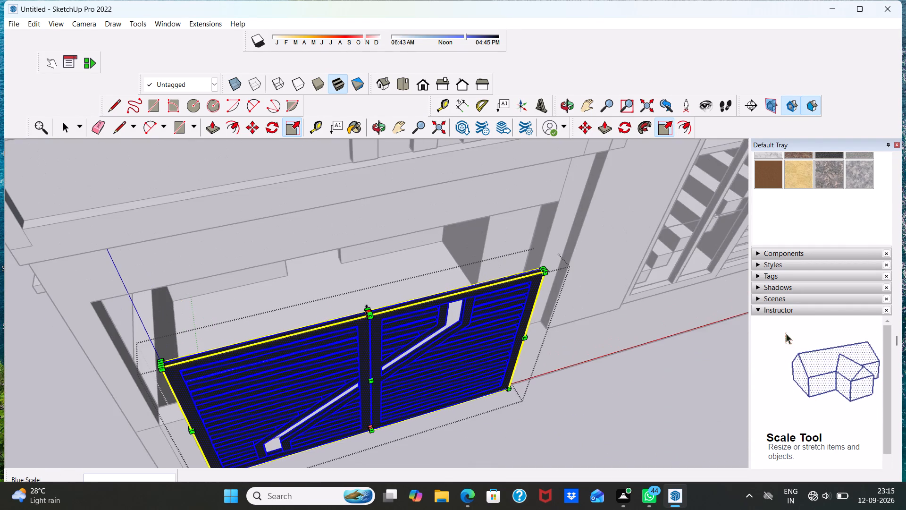
pyautogui.scroll(12, 367, 308)
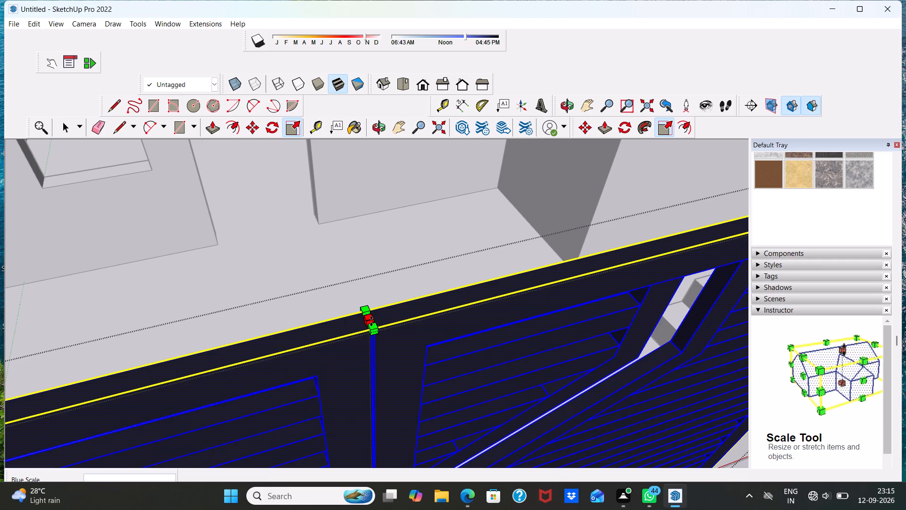
pyautogui.moveTo(371, 321); pyautogui.dragTo(382, 357)
pyautogui.scroll(-10, 359, 330)
pyautogui.scroll(-1, 373, 374)
pyautogui.moveTo(376, 378); pyautogui.dragTo(302, 238, button='middle')
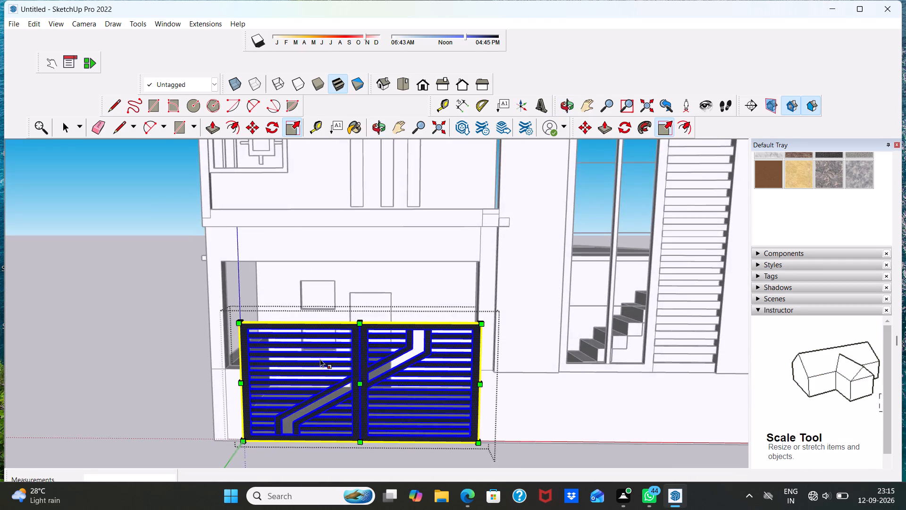
# Reduce the gate's height once more with a blue-axis scale from its top middle, and check it against the facade.
pyautogui.scroll(3, 320, 359)
pyautogui.moveTo(369, 305); pyautogui.dragTo(346, 394, button='middle')
pyautogui.scroll(9, 382, 383)
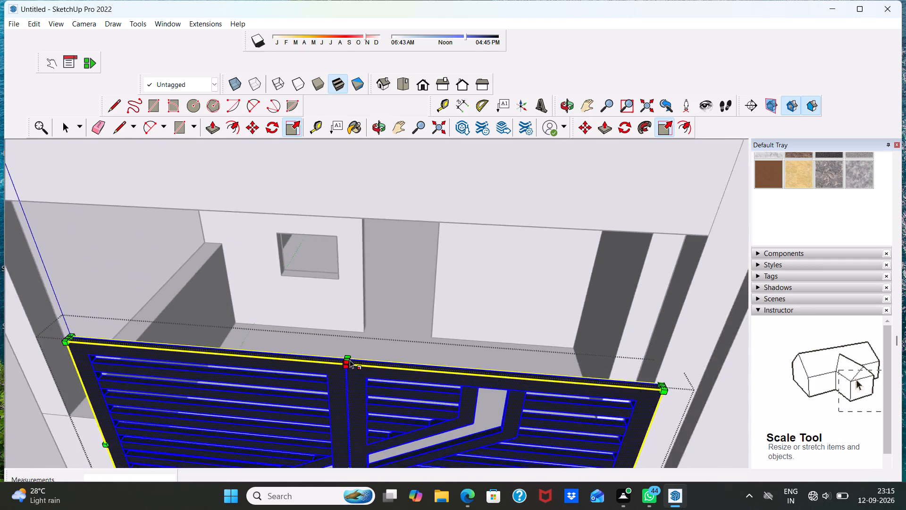
pyautogui.scroll(3, 350, 360)
pyautogui.moveTo(349, 365); pyautogui.dragTo(395, 413)
pyautogui.scroll(-3, 368, 349)
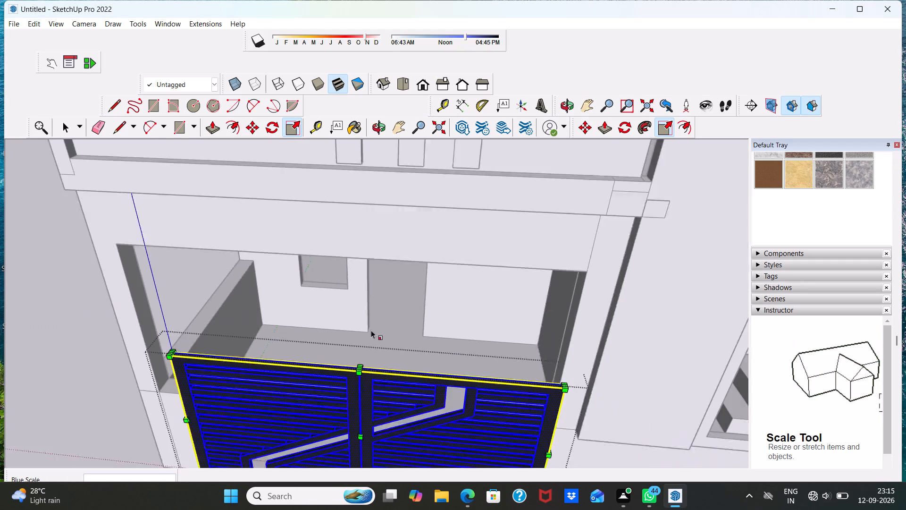
pyautogui.scroll(-7, 371, 330)
pyautogui.scroll(-1, 352, 392)
pyautogui.moveTo(352, 392); pyautogui.dragTo(451, 225, button='middle')
pyautogui.moveTo(273, 403); pyautogui.dragTo(295, 400, button='middle')
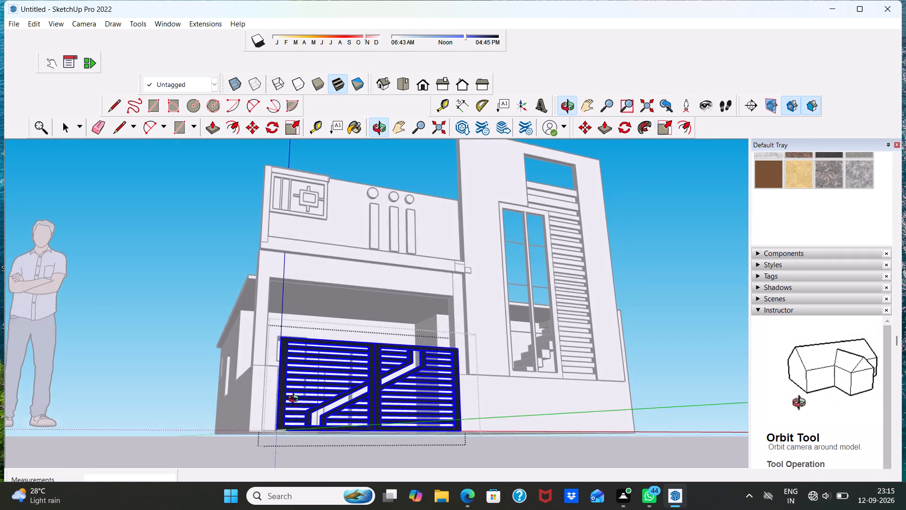
# Thicken the gate's selected geometry with a green-axis scale from its front centre.
pyautogui.moveTo(295, 400); pyautogui.dragTo(406, 405, button='middle')
pyautogui.scroll(5, 406, 405)
pyautogui.moveTo(410, 398); pyautogui.dragTo(267, 466, button='middle')
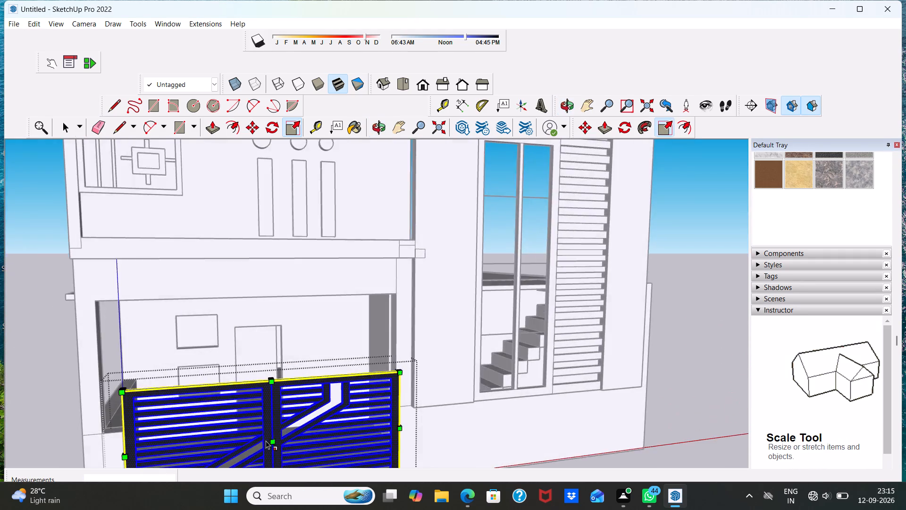
pyautogui.scroll(5, 266, 439)
pyautogui.scroll(6, 261, 385)
pyautogui.scroll(2, 301, 310)
pyautogui.scroll(-12, 302, 309)
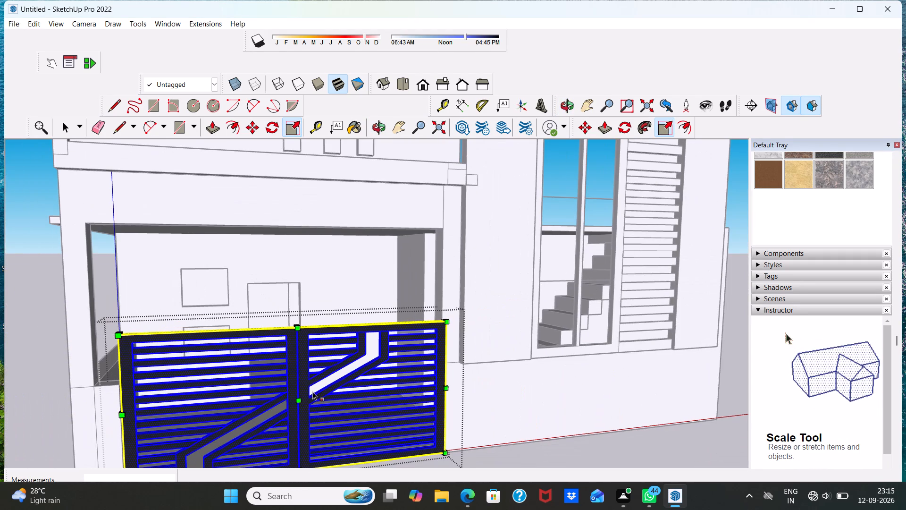
pyautogui.moveTo(300, 399); pyautogui.dragTo(301, 407)
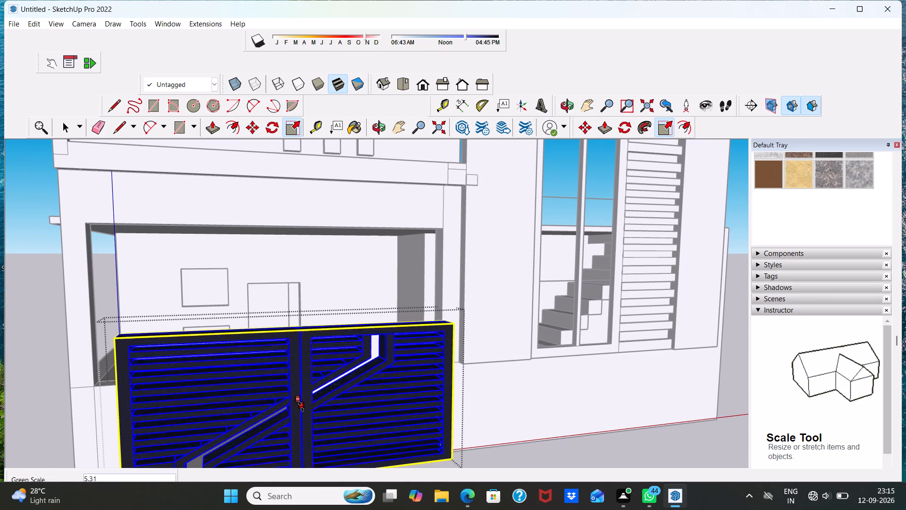
pyautogui.moveTo(301, 407); pyautogui.dragTo(301, 391)
pyautogui.scroll(-5, 273, 385)
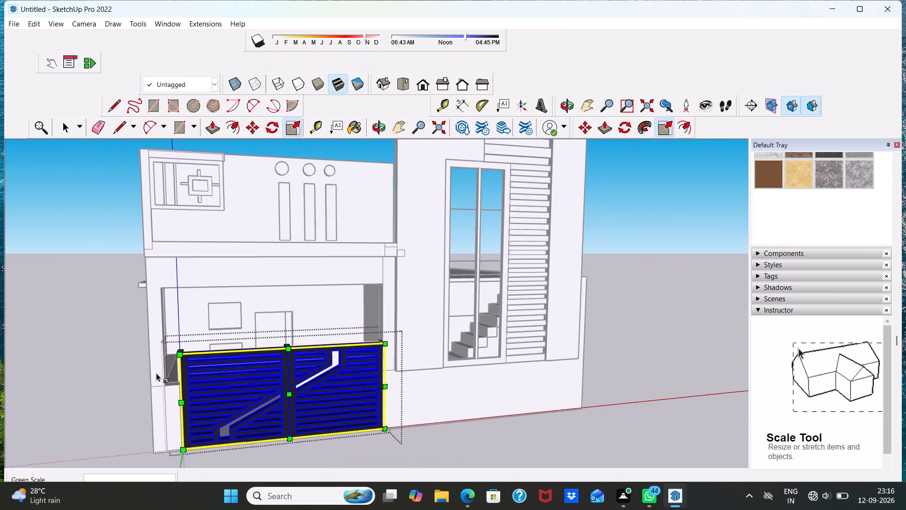
# Shrink the gate with uniform scales from its top corners, finishing with factors of about 0.97 and 0.93.
pyautogui.scroll(5, 180, 361)
pyautogui.moveTo(178, 353); pyautogui.dragTo(178, 384)
pyautogui.scroll(2, 297, 363)
pyautogui.scroll(-4, 308, 359)
pyautogui.scroll(2, 446, 350)
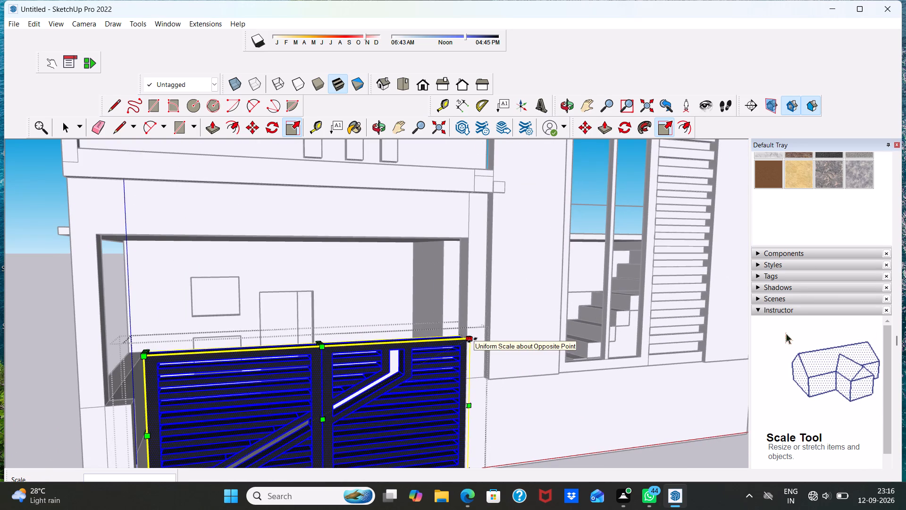
pyautogui.moveTo(472, 338); pyautogui.dragTo(428, 386)
pyautogui.scroll(3, 399, 342)
pyautogui.scroll(-10, 398, 348)
pyautogui.scroll(6, 375, 340)
pyautogui.moveTo(397, 335); pyautogui.dragTo(393, 347)
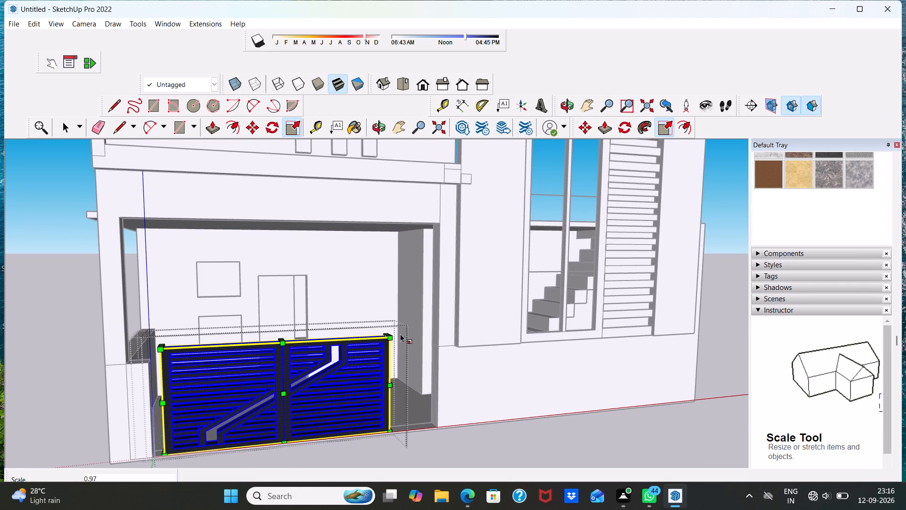
pyautogui.moveTo(391, 339); pyautogui.dragTo(380, 353)
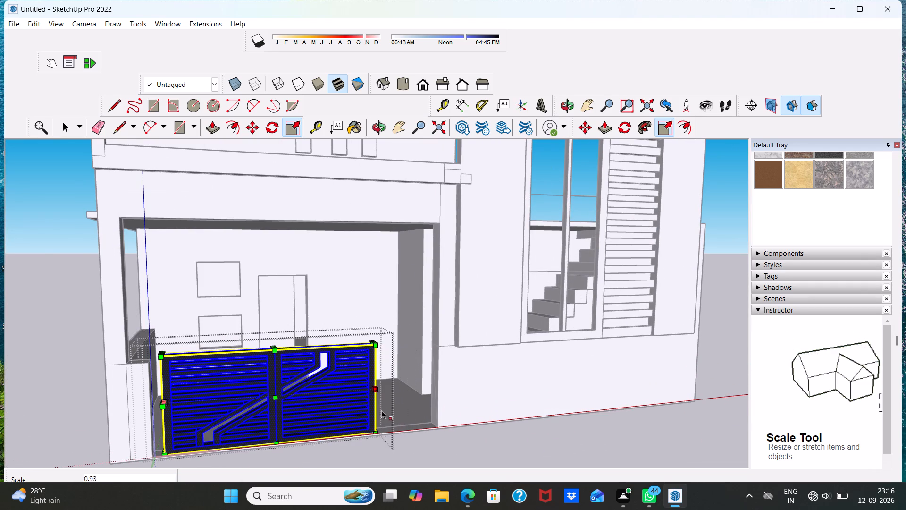
# Enlarge the gate with uniform scales from its lower right corner, finishing with a factor of about 1.08.
pyautogui.scroll(5, 382, 414)
pyautogui.moveTo(371, 450); pyautogui.dragTo(380, 446)
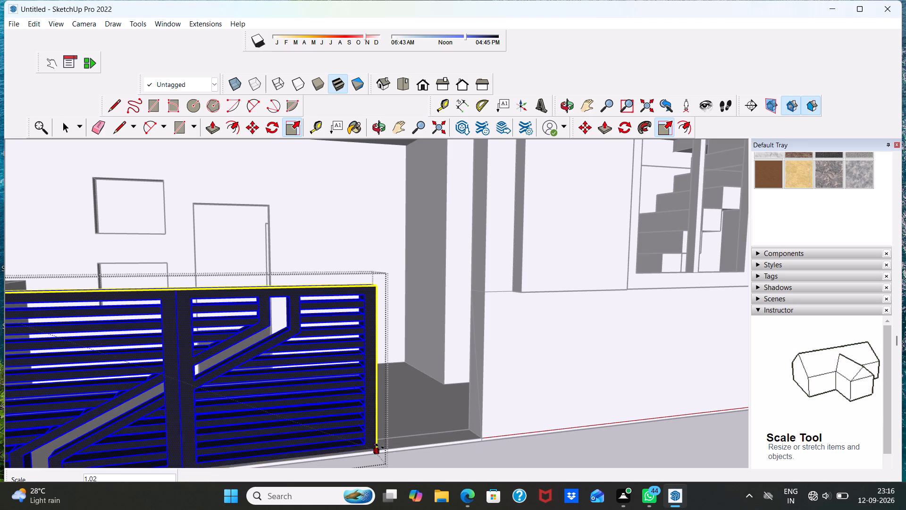
pyautogui.moveTo(380, 446); pyautogui.dragTo(447, 414)
pyautogui.scroll(-8, 402, 335)
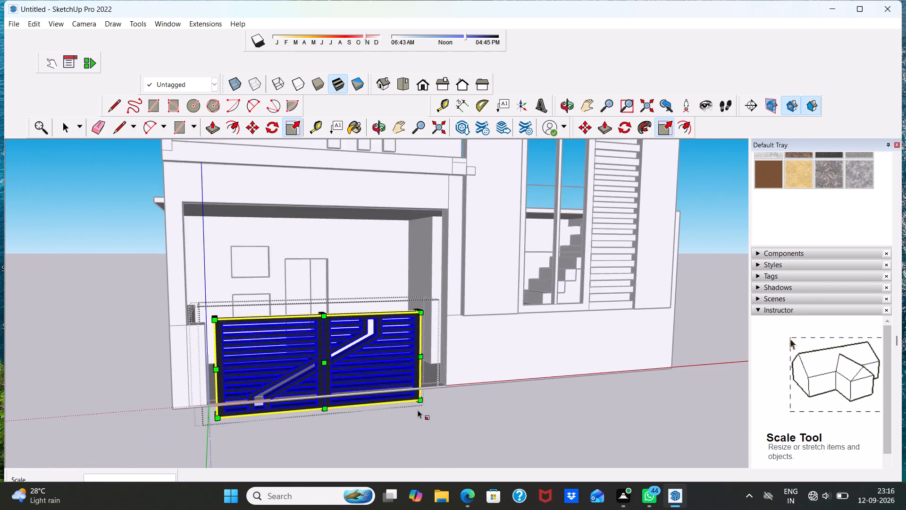
pyautogui.scroll(3, 418, 410)
pyautogui.moveTo(421, 398); pyautogui.dragTo(457, 356)
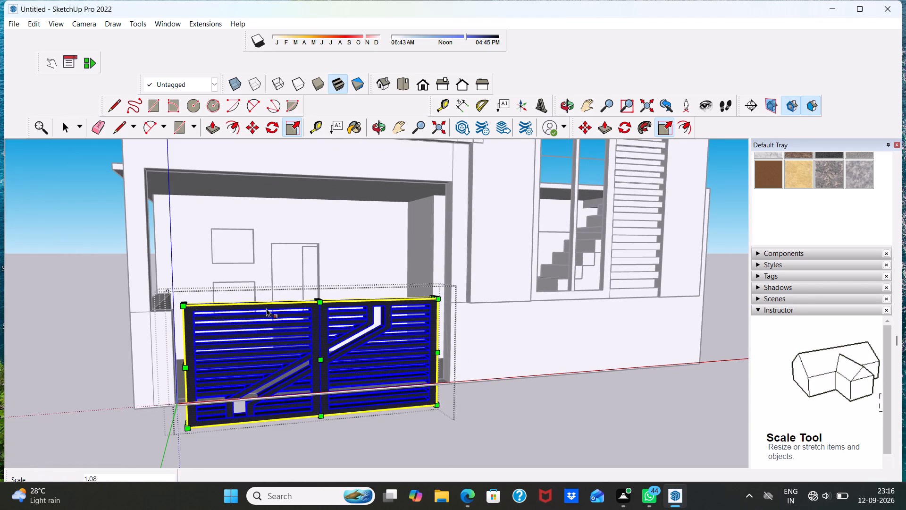
# Adjust the gate's width and thickness with a red-green scale from the middle of its left edge.
pyautogui.scroll(-5, 247, 293)
pyautogui.moveTo(240, 336); pyautogui.dragTo(239, 417, button='middle')
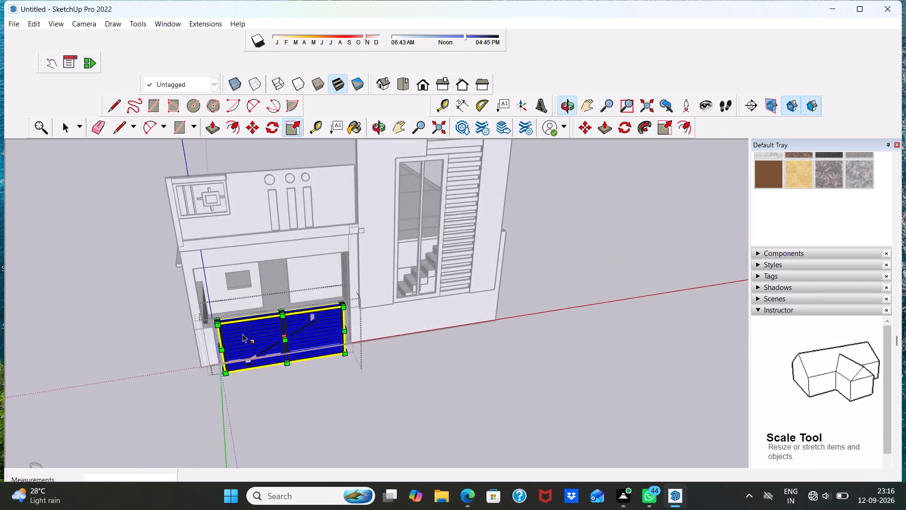
pyautogui.scroll(12, 243, 334)
pyautogui.scroll(-5, 203, 325)
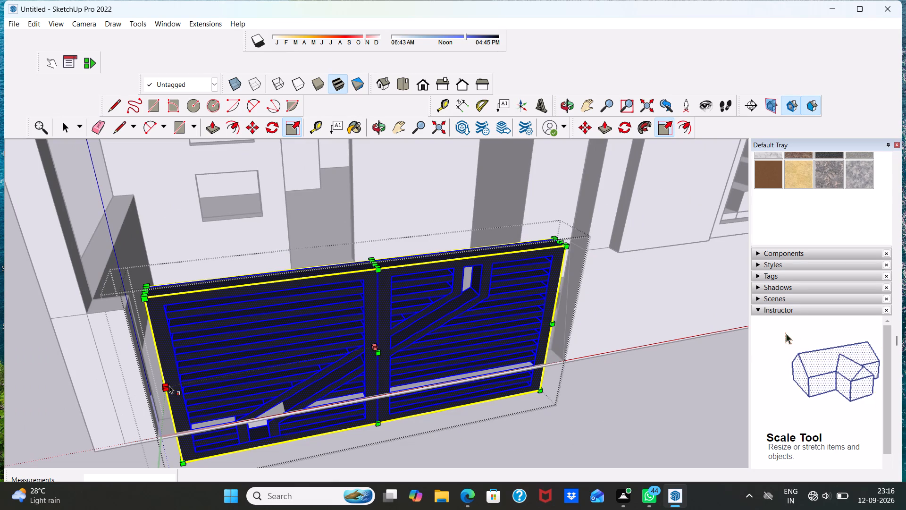
pyautogui.moveTo(167, 386); pyautogui.dragTo(143, 381)
pyautogui.scroll(-2, 365, 345)
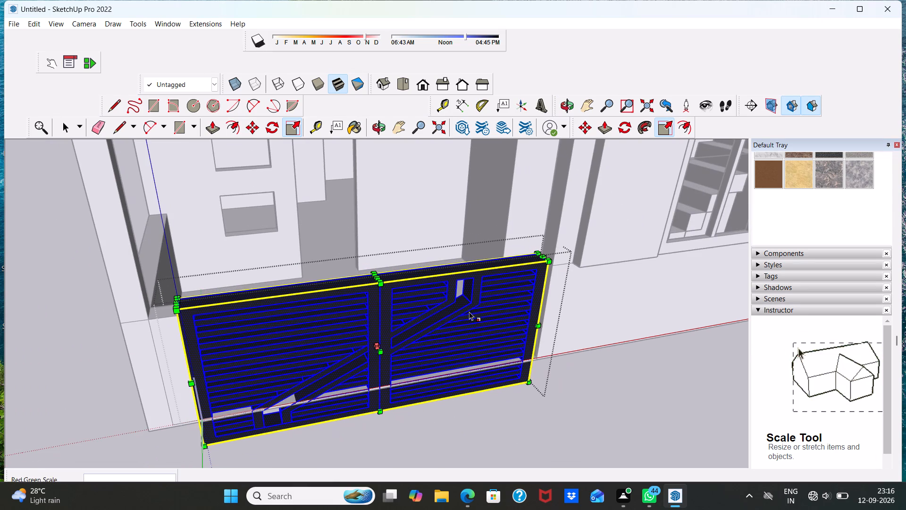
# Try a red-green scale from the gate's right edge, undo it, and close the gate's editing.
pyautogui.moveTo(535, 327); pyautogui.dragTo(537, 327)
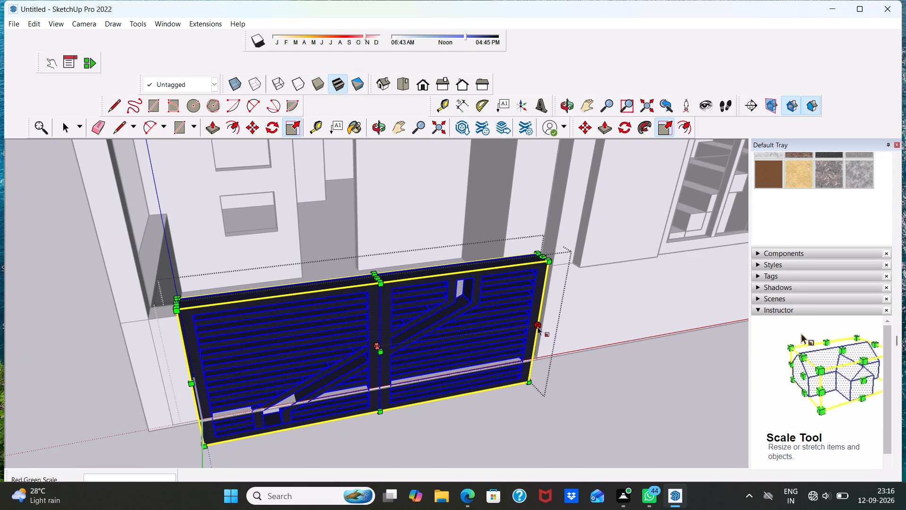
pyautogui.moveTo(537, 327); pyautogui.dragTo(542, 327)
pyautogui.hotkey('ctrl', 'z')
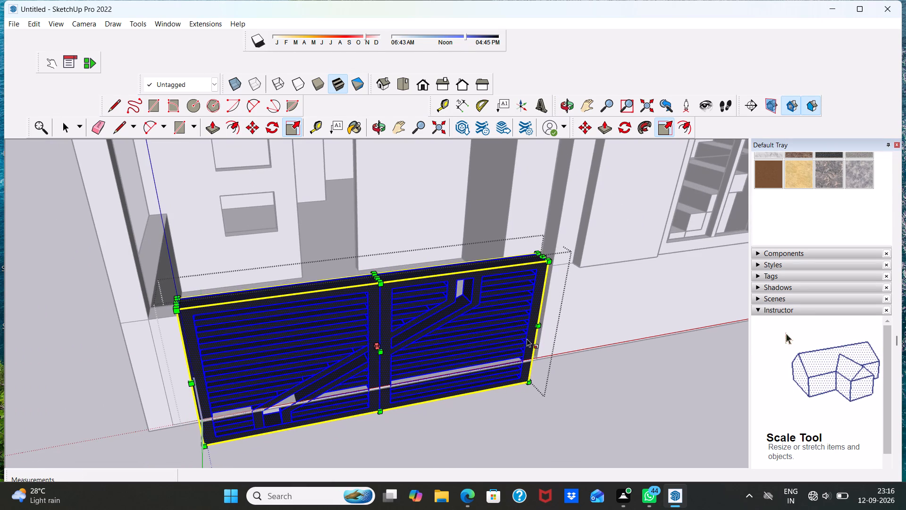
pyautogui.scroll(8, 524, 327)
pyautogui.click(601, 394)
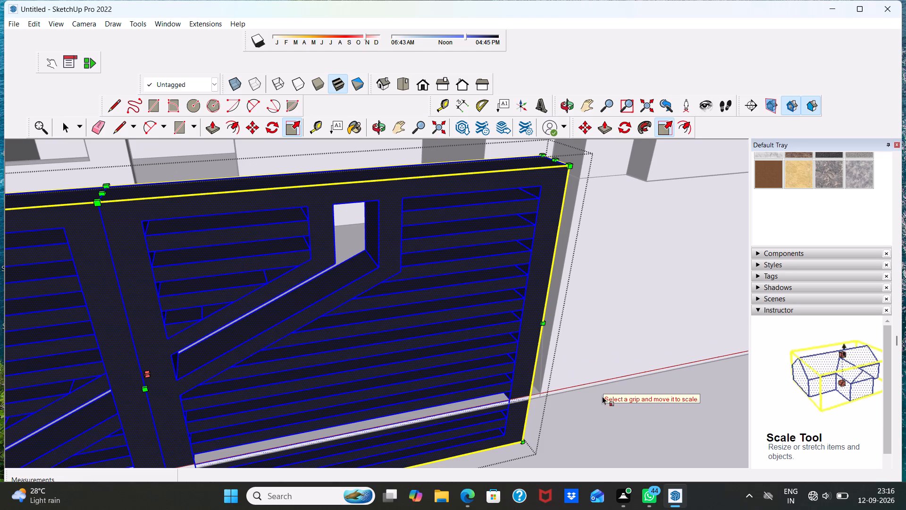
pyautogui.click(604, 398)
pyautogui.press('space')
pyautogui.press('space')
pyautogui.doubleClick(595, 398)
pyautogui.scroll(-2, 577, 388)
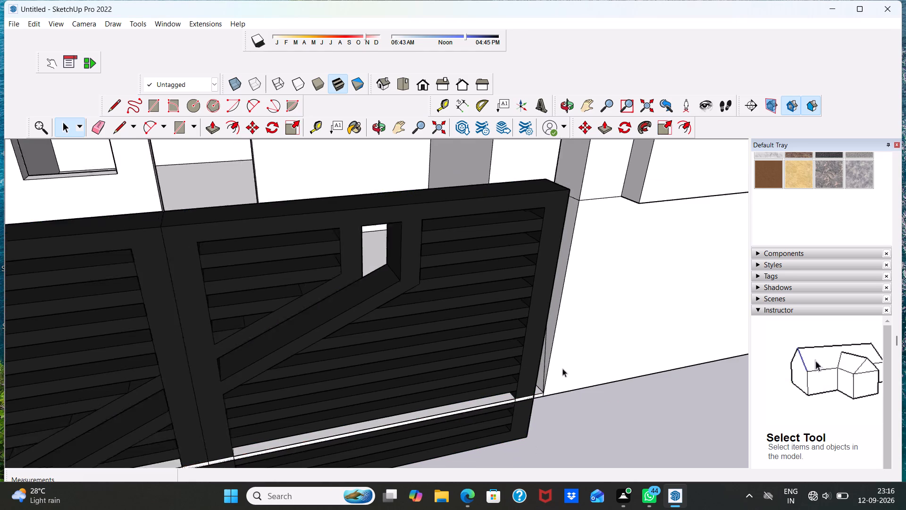
# Reopen the gate, select all its geometry, and move it by its lower right corner about 1' 3 1/8" up and back onto the threshold.
pyautogui.scroll(-6, 562, 368)
pyautogui.moveTo(503, 404); pyautogui.dragTo(450, 307, button='middle')
pyautogui.scroll(4, 450, 307)
pyautogui.scroll(-2, 450, 307)
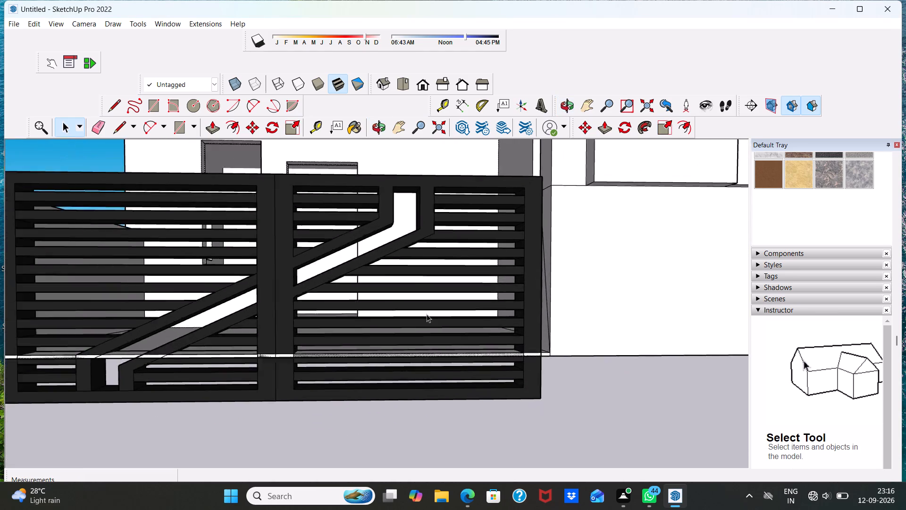
pyautogui.scroll(-2, 427, 314)
pyautogui.middleClick(277, 366)
pyautogui.tripleClick(138, 306)
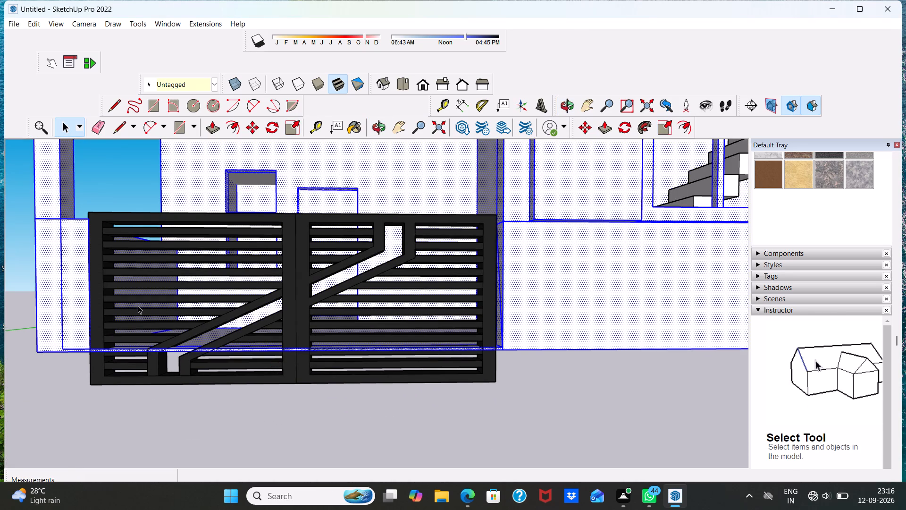
pyautogui.click(138, 306)
pyautogui.tripleClick(184, 285)
pyautogui.click(185, 286)
pyautogui.click(185, 286)
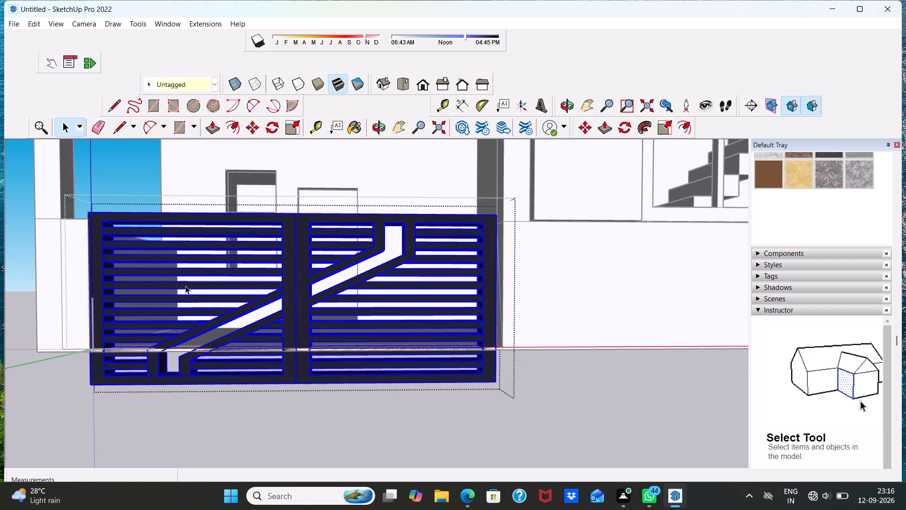
pyautogui.click(253, 124)
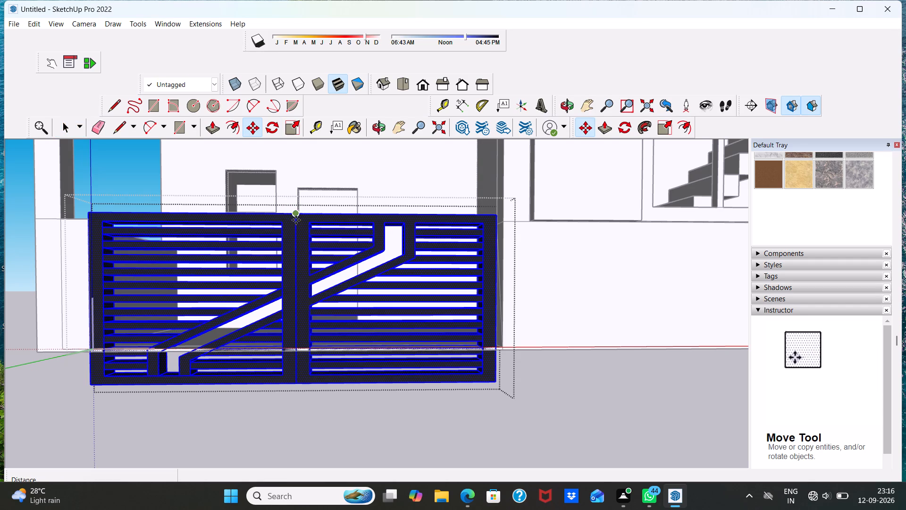
pyautogui.moveTo(499, 384); pyautogui.dragTo(493, 351)
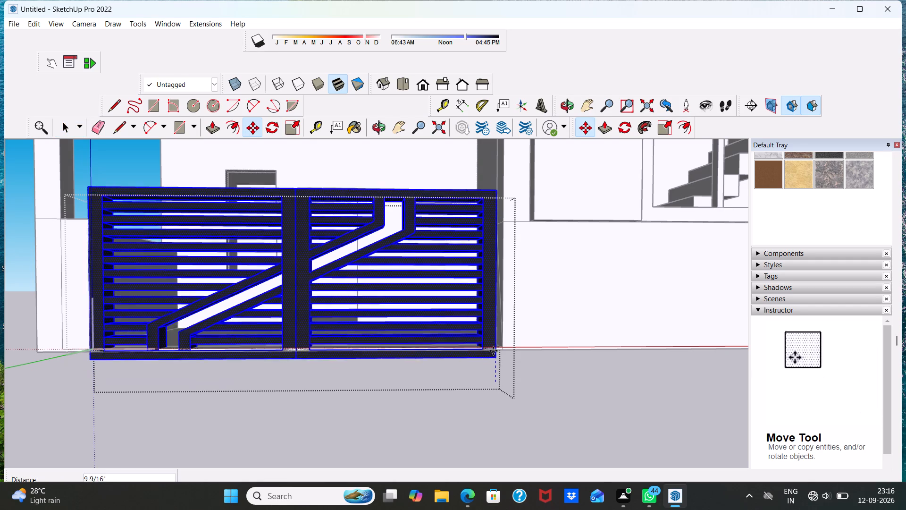
pyautogui.moveTo(493, 351); pyautogui.dragTo(498, 347)
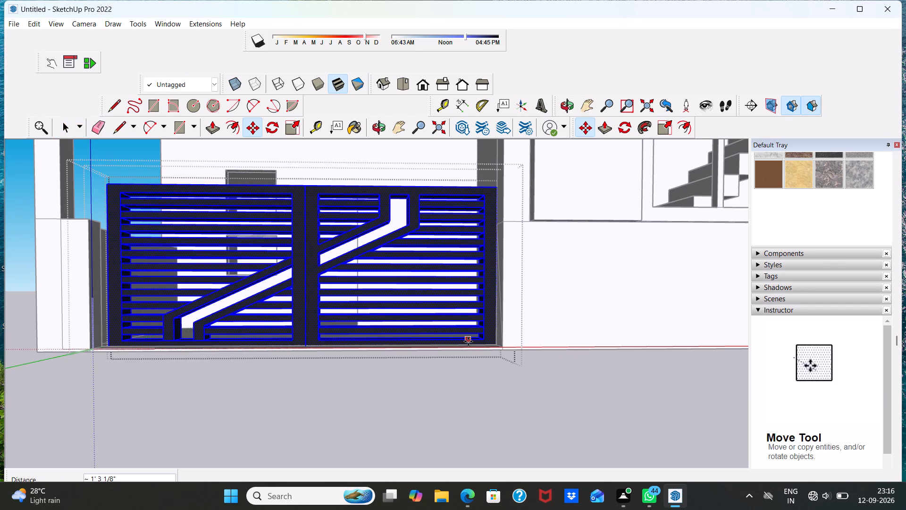
# Shift the gate by its lower left corner toward the bay's left pillar, finishing with a move of about 3 1/16".
pyautogui.scroll(3, 397, 340)
pyautogui.scroll(-4, 214, 335)
pyautogui.scroll(1, 74, 346)
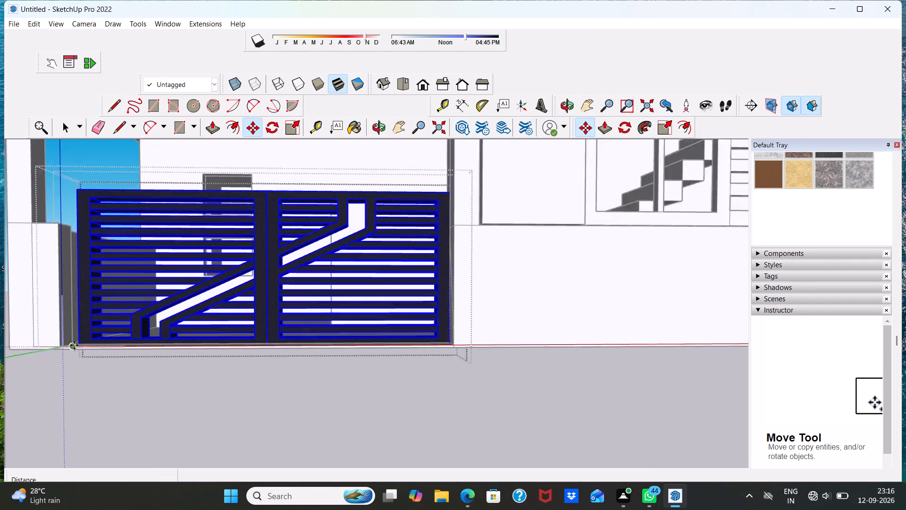
pyautogui.scroll(3, 74, 345)
pyautogui.moveTo(81, 340); pyautogui.dragTo(65, 348)
pyautogui.moveTo(64, 341); pyautogui.dragTo(55, 335)
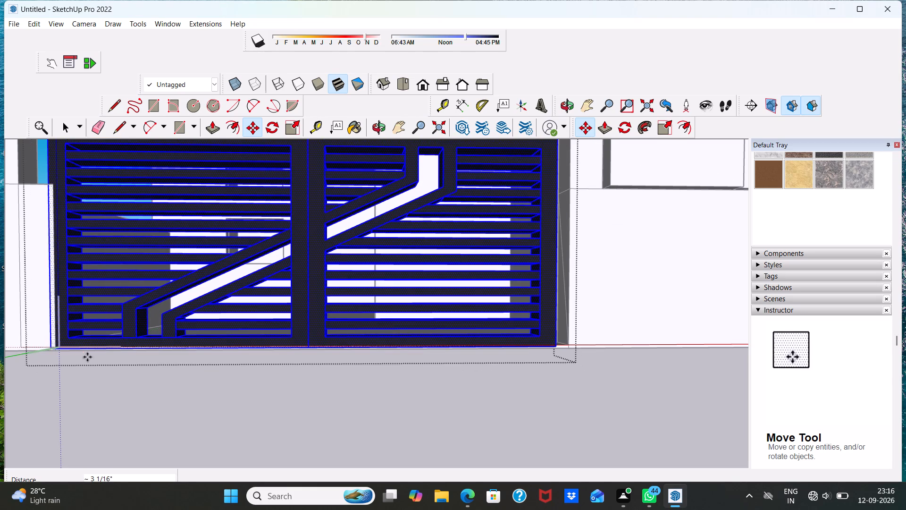
# Move the gate by its lower right corner about 3 15/16" to the base of the bay's right pillar.
pyautogui.moveTo(555, 344); pyautogui.dragTo(561, 342)
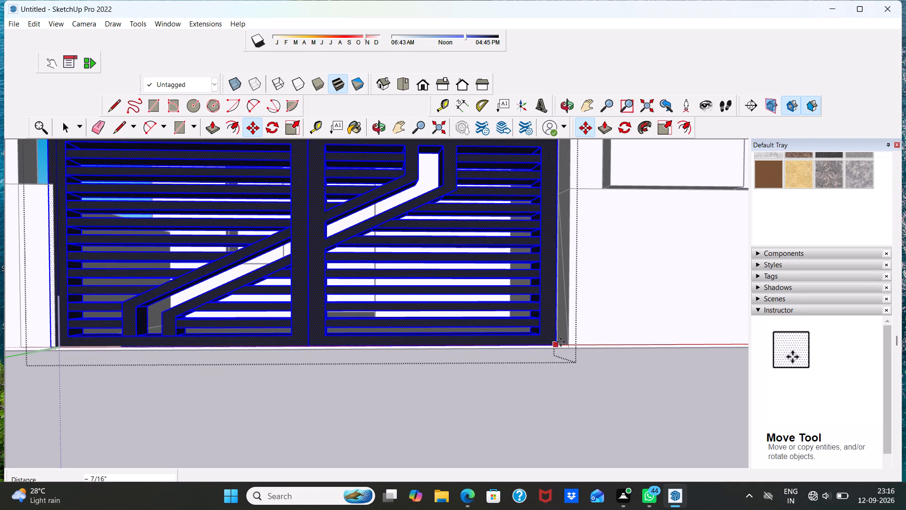
pyautogui.moveTo(561, 342); pyautogui.dragTo(562, 342)
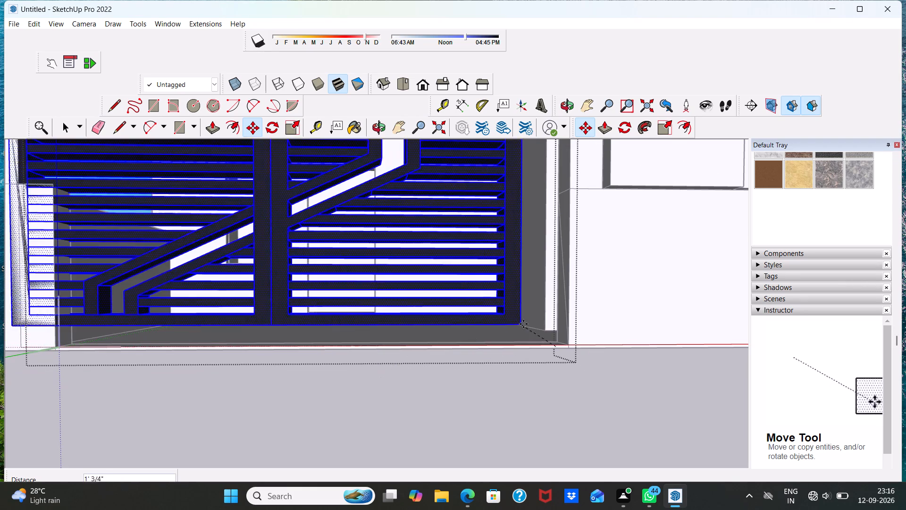
pyautogui.click(566, 339)
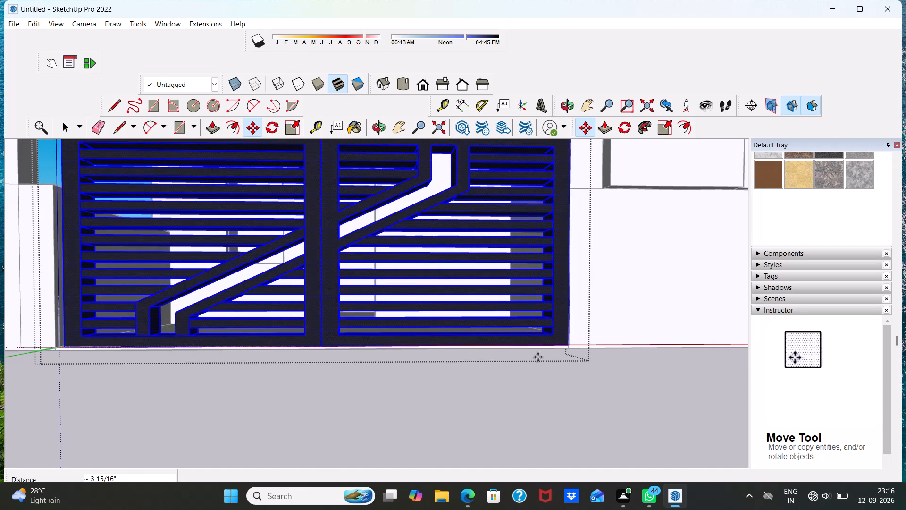
# Close the gate's editing and examine its fit against the threshold and both side pillars from several angles.
pyautogui.press('space')
pyautogui.press('space')
pyautogui.doubleClick(288, 391)
pyautogui.moveTo(242, 324); pyautogui.dragTo(268, 410, button='middle')
pyautogui.scroll(-1, 269, 414)
pyautogui.scroll(-2, 207, 389)
pyautogui.moveTo(188, 385); pyautogui.dragTo(138, 270, button='middle')
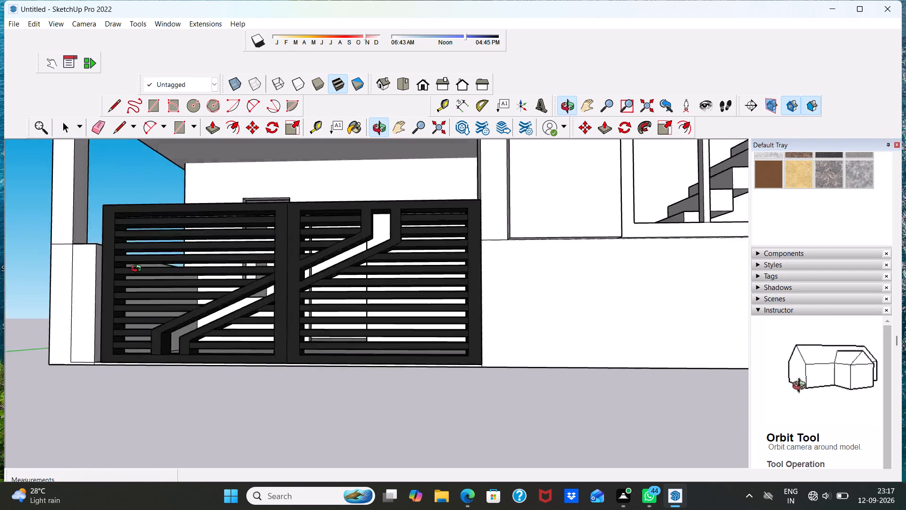
pyautogui.moveTo(138, 270); pyautogui.dragTo(182, 357, button='middle')
pyautogui.scroll(-9, 197, 332)
pyautogui.scroll(-2, 261, 341)
pyautogui.moveTo(280, 357); pyautogui.dragTo(175, 365, button='middle')
pyautogui.scroll(13, 214, 289)
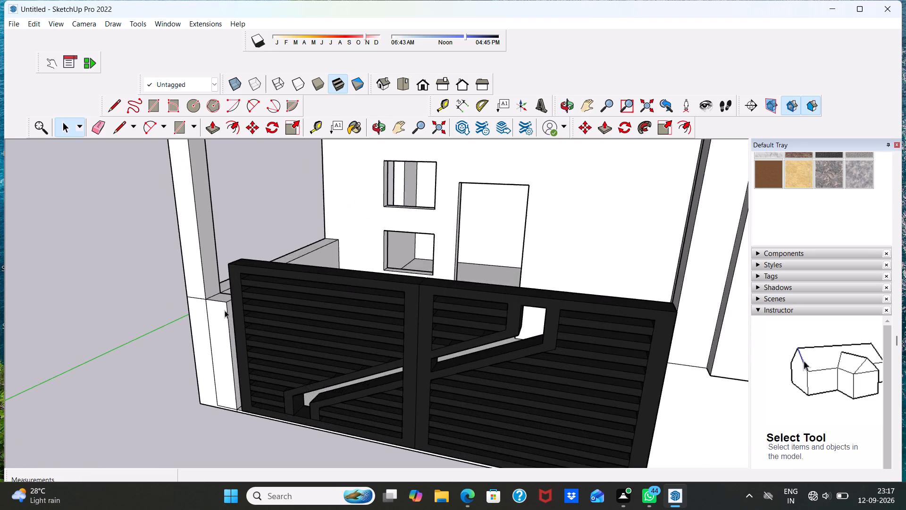
pyautogui.scroll(10, 225, 310)
pyautogui.scroll(-12, 239, 294)
pyautogui.scroll(1, 597, 364)
pyautogui.scroll(-6, 587, 336)
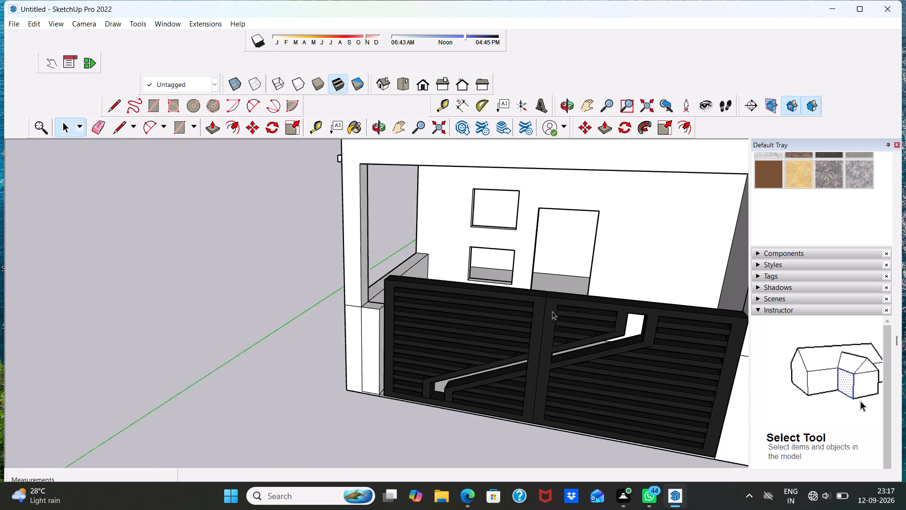
pyautogui.scroll(-3, 552, 311)
pyautogui.moveTo(630, 360); pyautogui.dragTo(695, 330, button='middle')
pyautogui.scroll(4, 420, 327)
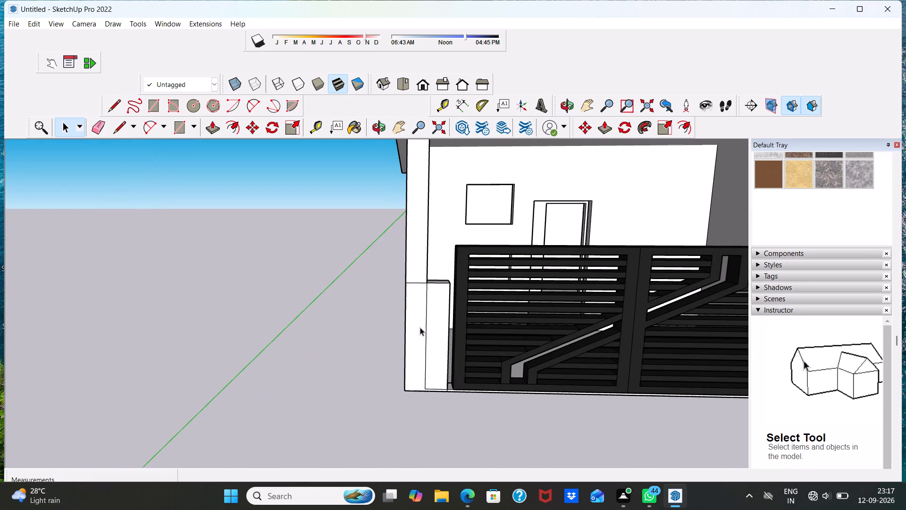
# Reopen the gate, select its geometry, and move it by its lower left corner about 2 13/16" to the left pillar's base.
pyautogui.tripleClick(456, 382)
pyautogui.click(456, 381)
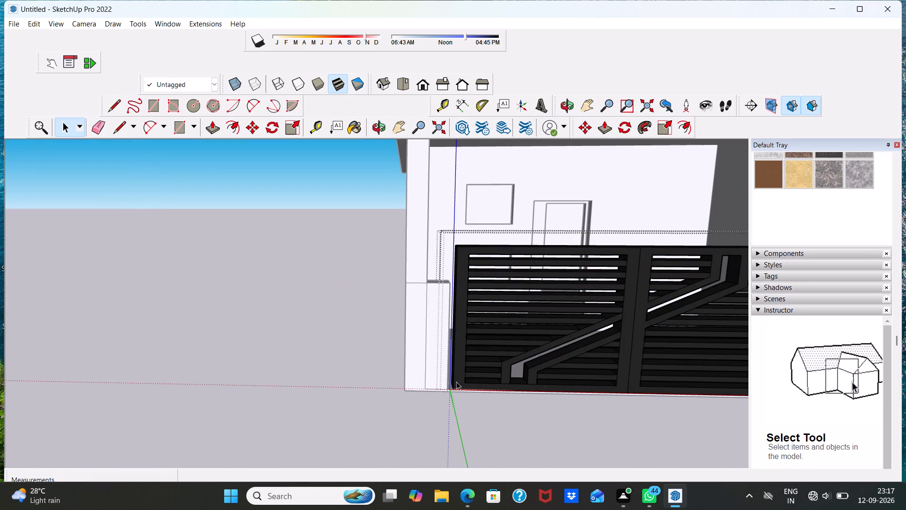
pyautogui.click(456, 381)
pyautogui.click(253, 127)
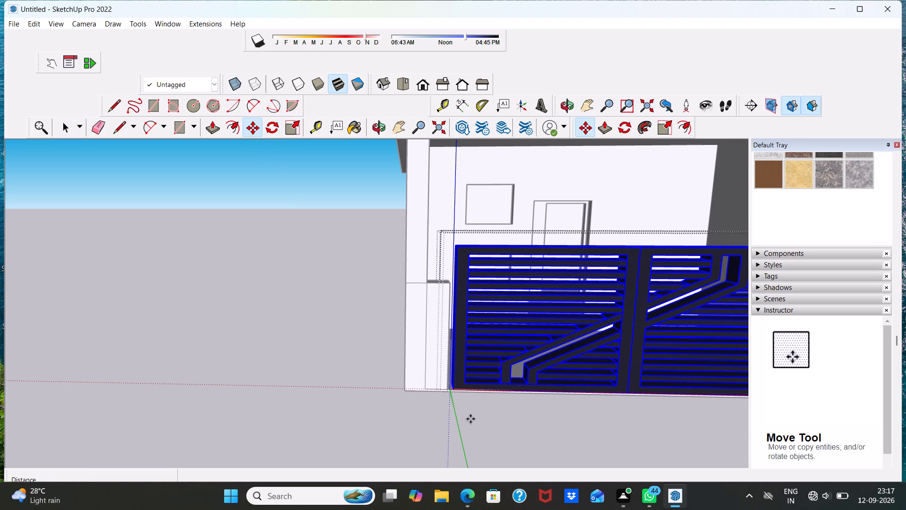
pyautogui.click(452, 391)
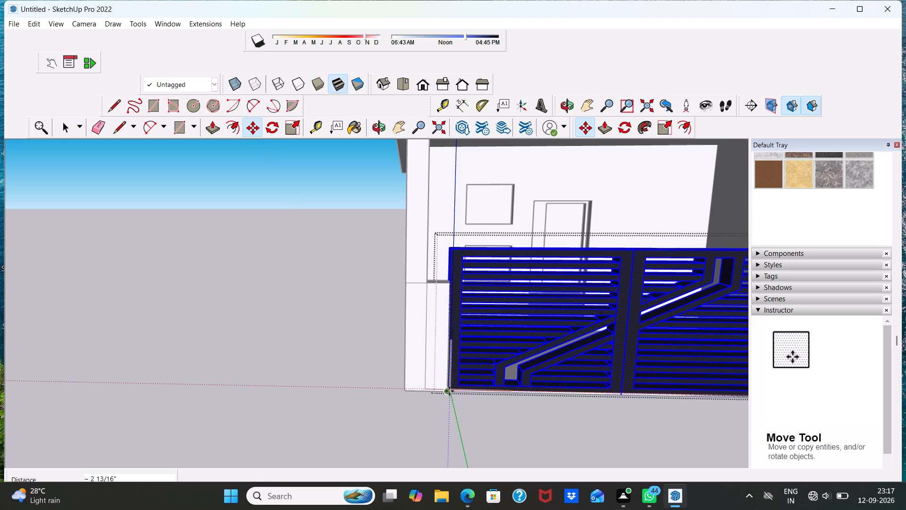
# Select the gate's geometry and scale its width toward the bay's right pillar by a factor of about 1.02, then close its editing.
pyautogui.scroll(-6, 427, 359)
pyautogui.scroll(4, 641, 328)
pyautogui.press('space')
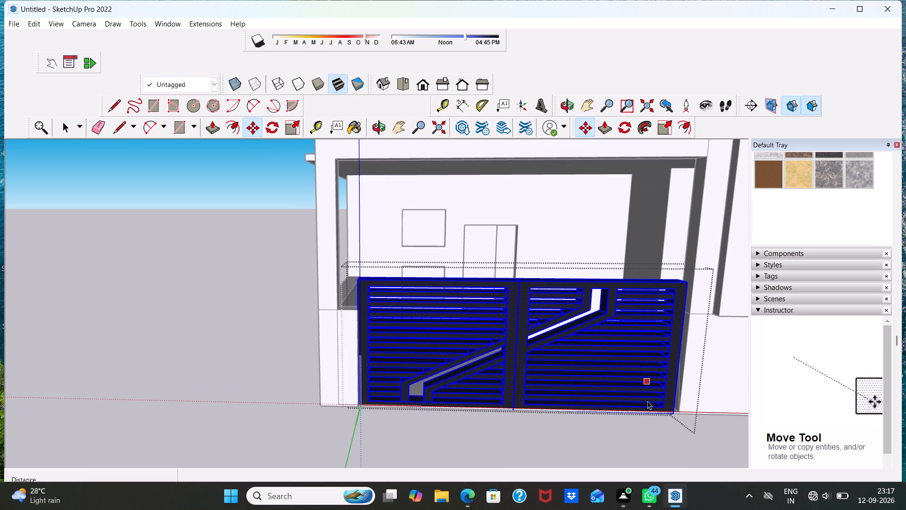
pyautogui.doubleClick(641, 427)
pyautogui.scroll(6, 696, 360)
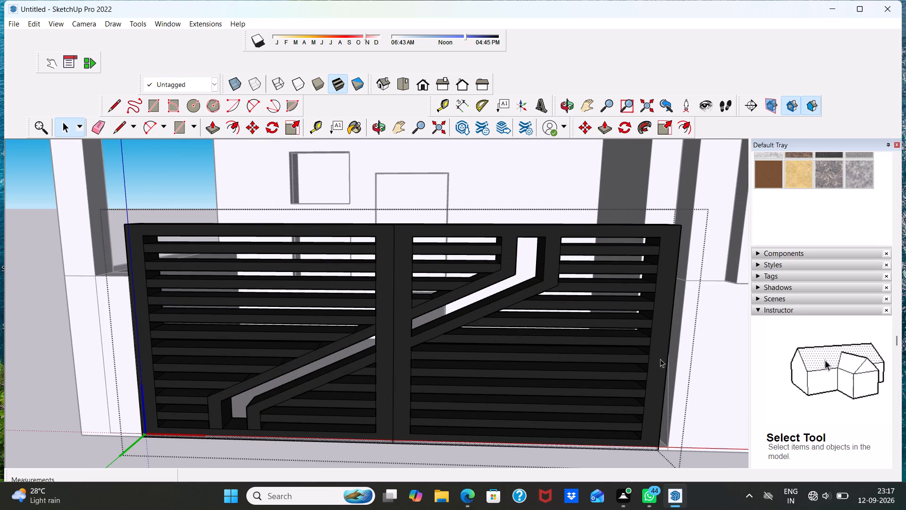
pyautogui.moveTo(659, 358); pyautogui.dragTo(575, 375, button='middle')
pyautogui.click(460, 346)
pyautogui.doubleClick(456, 345)
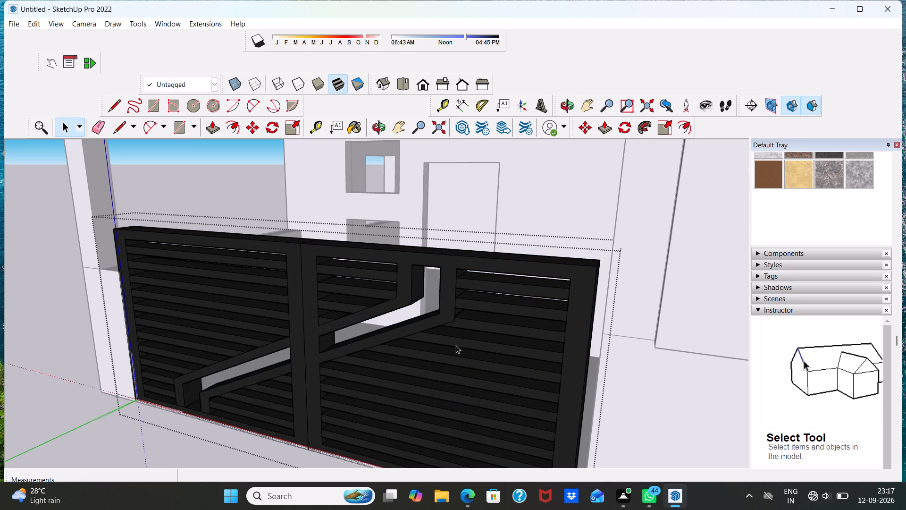
pyautogui.doubleClick(456, 345)
pyautogui.click(299, 127)
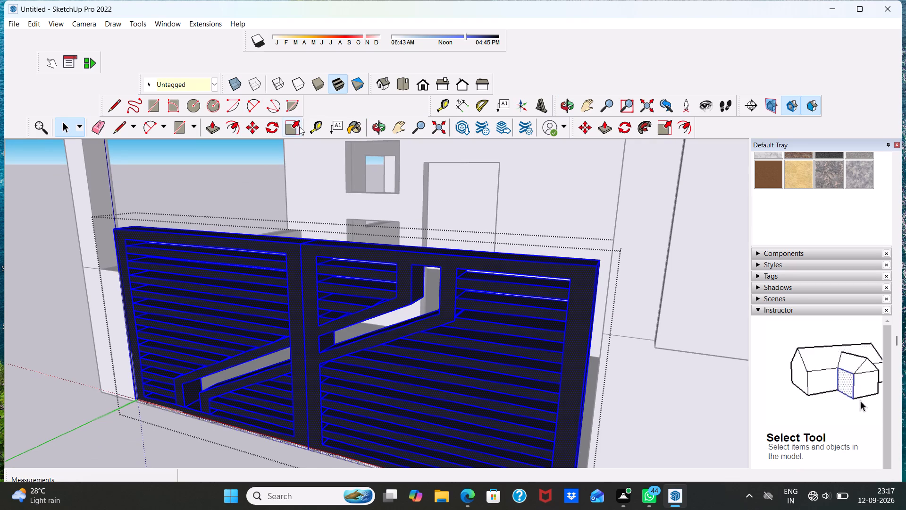
pyautogui.moveTo(581, 403); pyautogui.dragTo(586, 403)
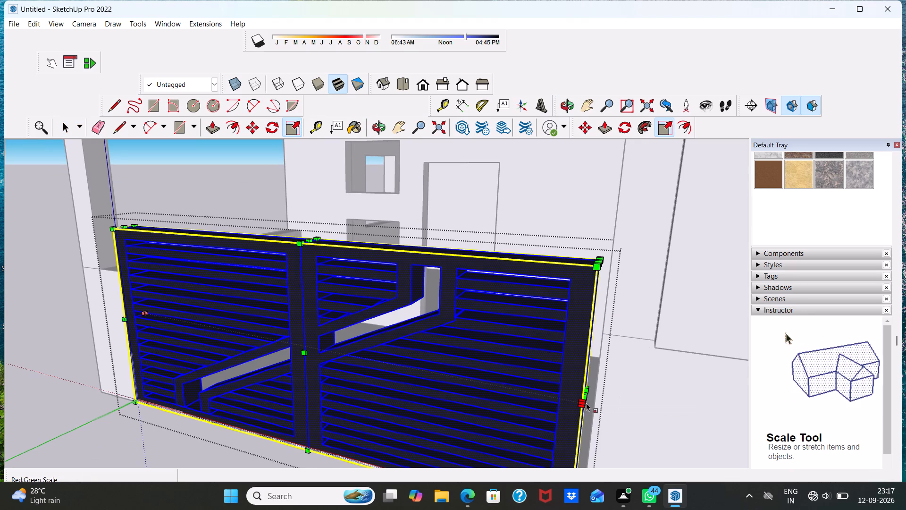
pyautogui.moveTo(586, 403); pyautogui.dragTo(602, 404)
pyautogui.moveTo(585, 407); pyautogui.dragTo(599, 409)
pyautogui.moveTo(584, 406); pyautogui.dragTo(588, 406)
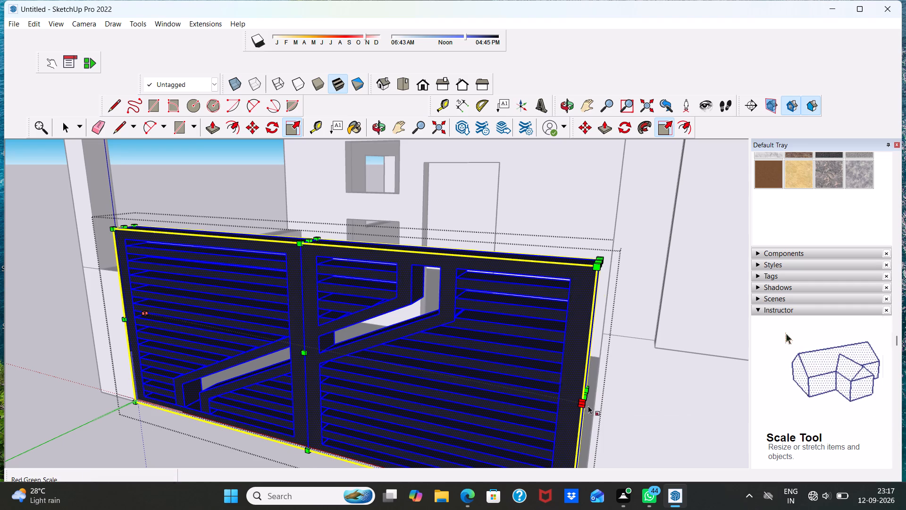
pyautogui.moveTo(588, 406); pyautogui.dragTo(596, 406)
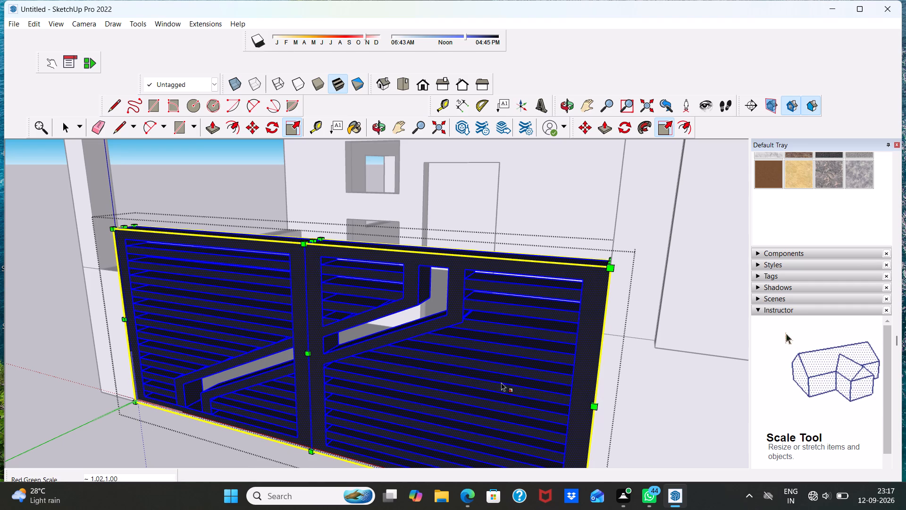
pyautogui.press('space')
pyautogui.doubleClick(56, 394)
# Examine the resized gate's fit between the bay's pillars from the front, above, behind and in the whole facade.
pyautogui.scroll(-3, 143, 412)
pyautogui.moveTo(240, 402); pyautogui.dragTo(319, 380, button='middle')
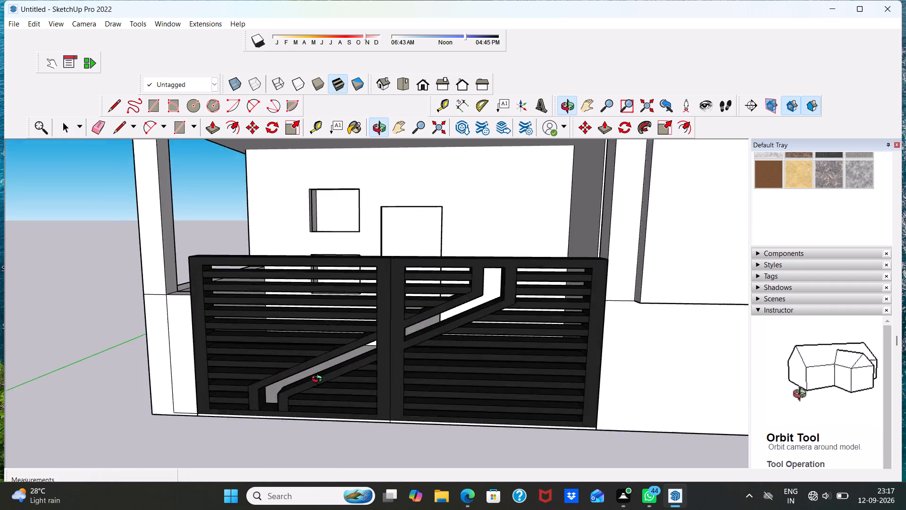
pyautogui.moveTo(319, 380); pyautogui.dragTo(348, 369, button='middle')
pyautogui.moveTo(399, 296); pyautogui.dragTo(400, 349, button='middle')
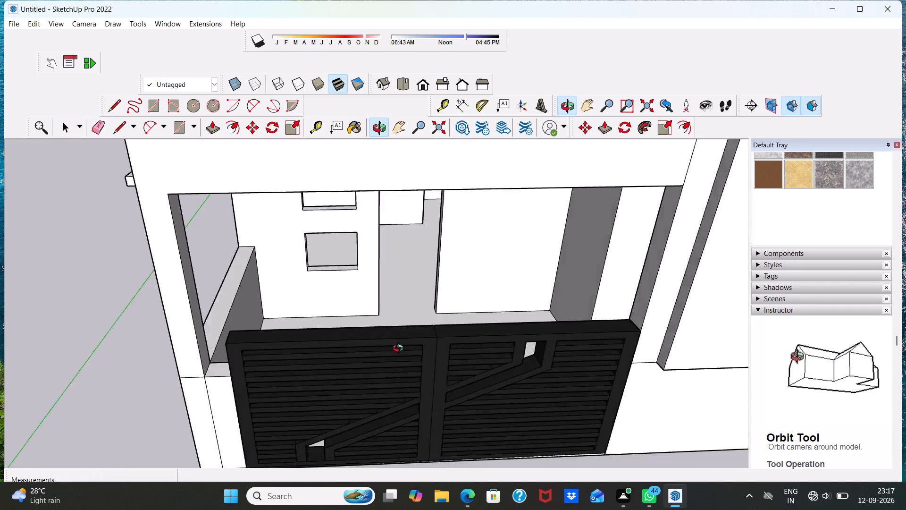
pyautogui.moveTo(400, 349); pyautogui.dragTo(402, 262, button='middle')
pyautogui.moveTo(399, 376); pyautogui.dragTo(409, 432, button='middle')
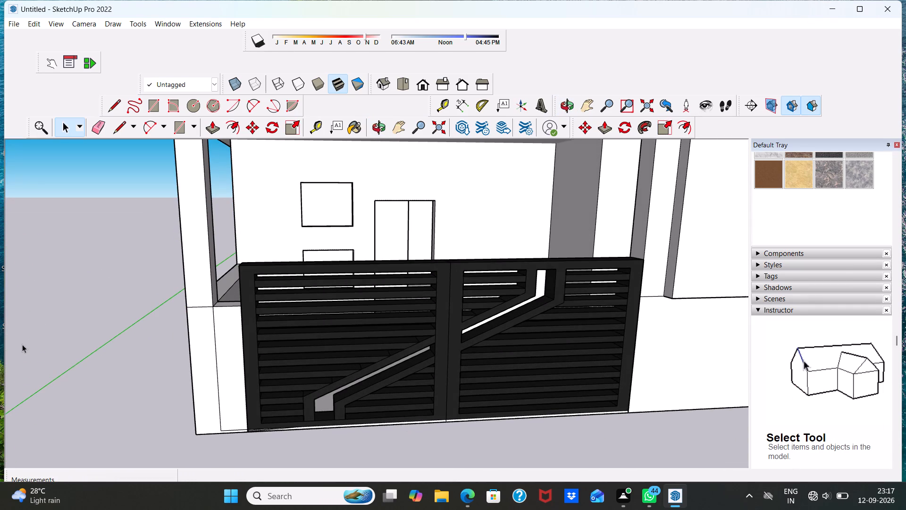
pyautogui.click(22, 344)
pyautogui.scroll(-9, 180, 308)
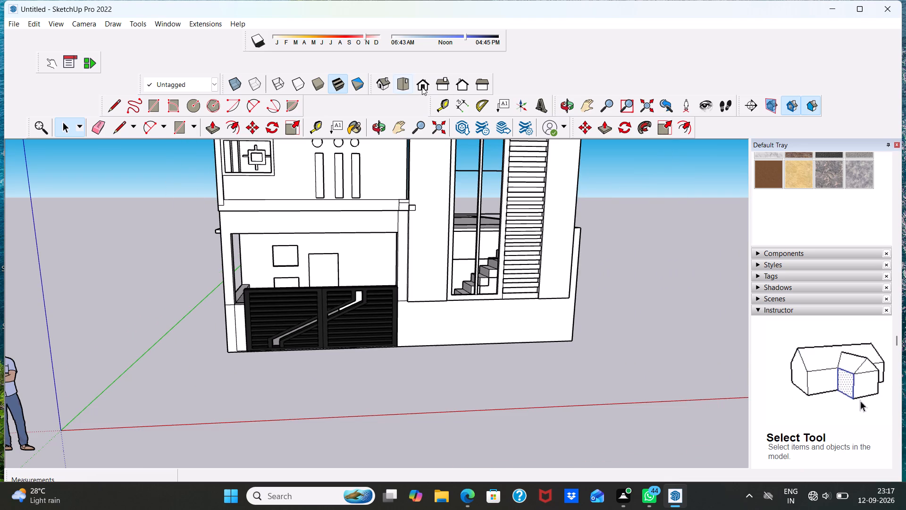
pyautogui.click(426, 87)
pyautogui.scroll(2, 457, 309)
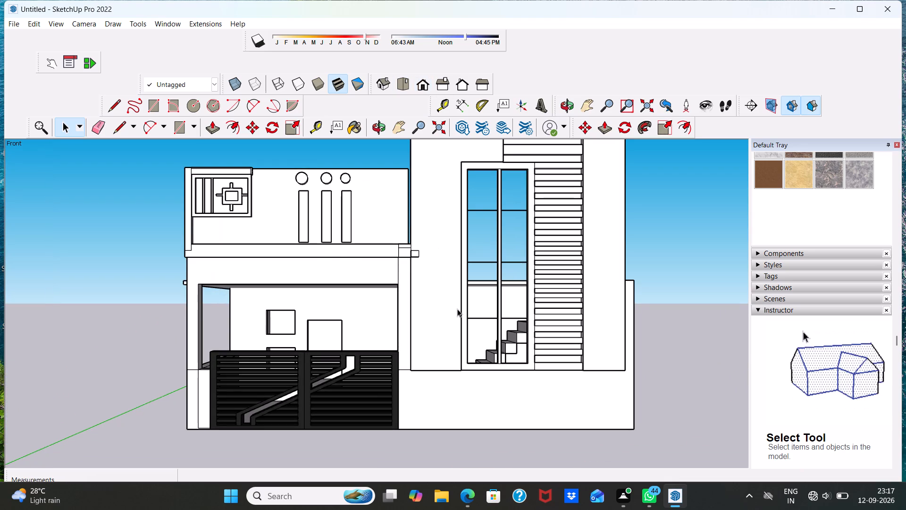
pyautogui.scroll(-1, 489, 346)
pyautogui.moveTo(485, 321); pyautogui.dragTo(567, 430, button='middle')
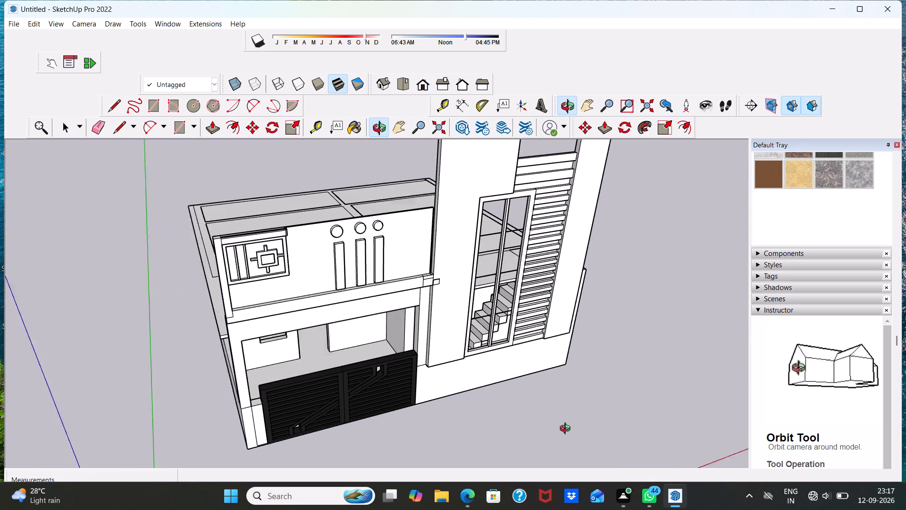
pyautogui.moveTo(567, 430); pyautogui.dragTo(577, 433, button='middle')
pyautogui.moveTo(399, 359); pyautogui.dragTo(631, 378, button='middle')
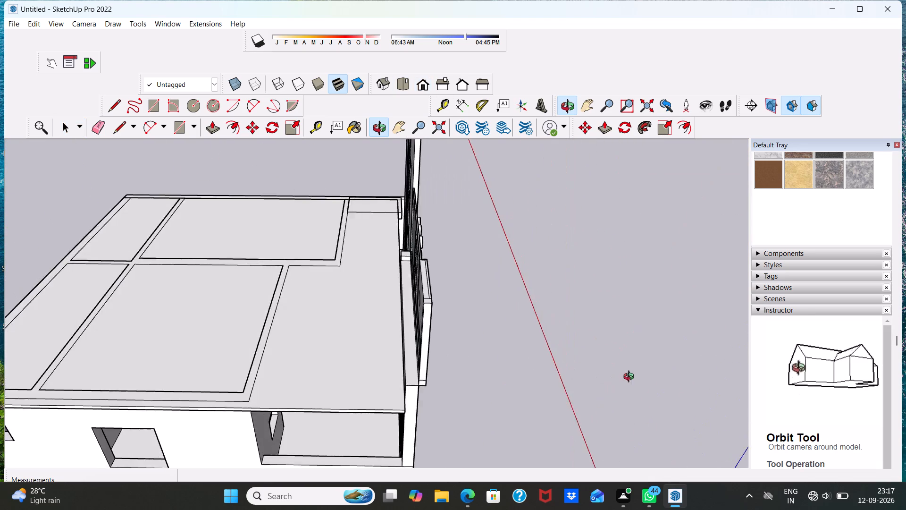
pyautogui.moveTo(631, 378); pyautogui.dragTo(652, 277, button='middle')
pyautogui.scroll(-1, 591, 344)
pyautogui.scroll(5, 372, 391)
pyautogui.moveTo(358, 379); pyautogui.dragTo(358, 379, button='middle')
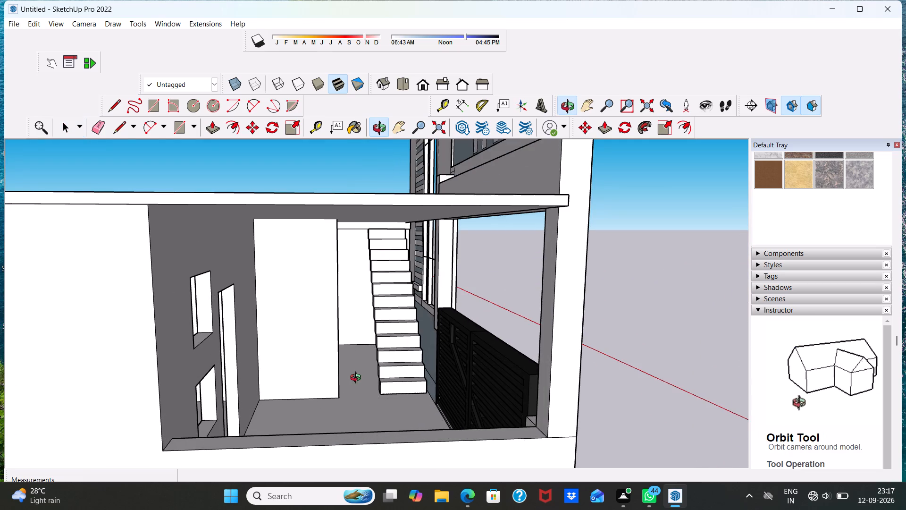
pyautogui.moveTo(358, 379); pyautogui.dragTo(129, 349, button='middle')
pyautogui.scroll(-7, 225, 327)
pyautogui.moveTo(300, 387); pyautogui.dragTo(164, 431, button='middle')
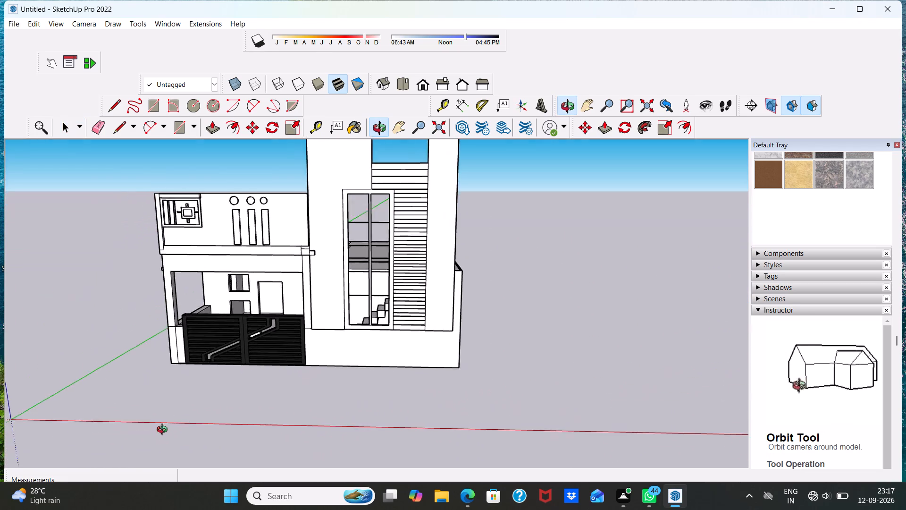
pyautogui.moveTo(164, 431); pyautogui.dragTo(123, 410, button='middle')
pyautogui.scroll(-2, 325, 327)
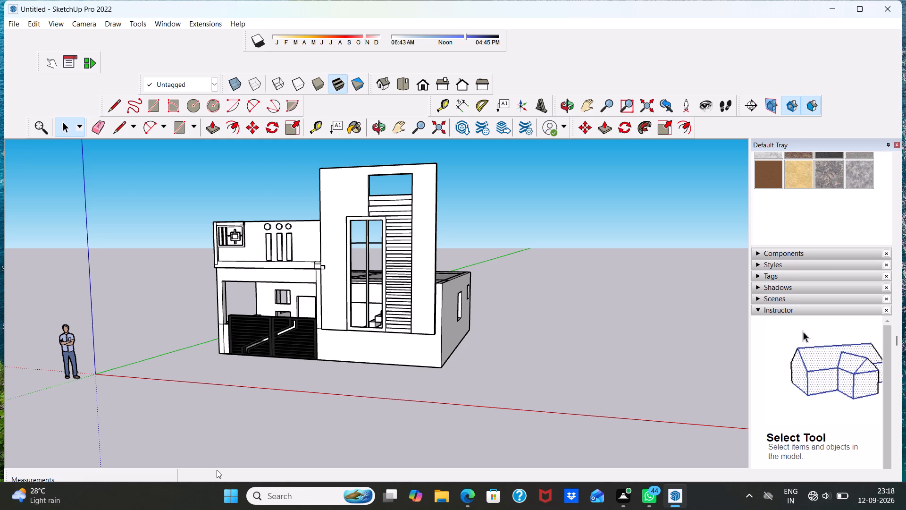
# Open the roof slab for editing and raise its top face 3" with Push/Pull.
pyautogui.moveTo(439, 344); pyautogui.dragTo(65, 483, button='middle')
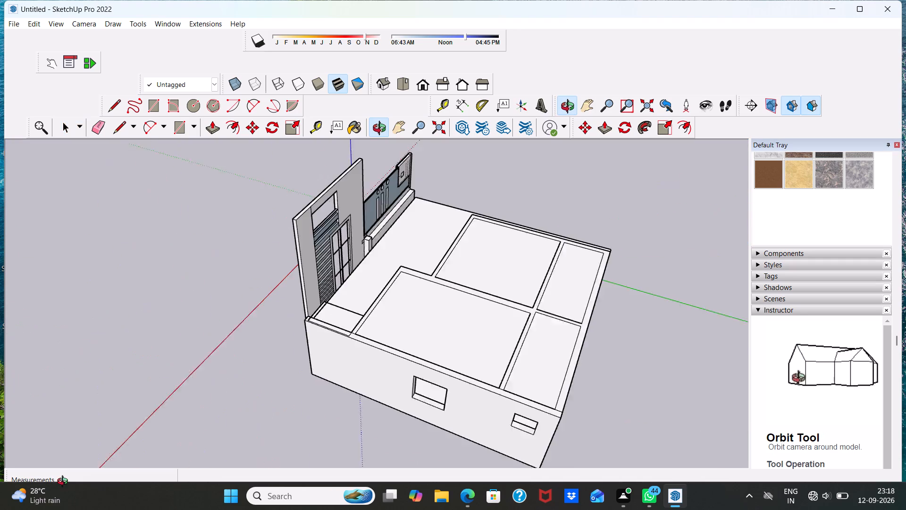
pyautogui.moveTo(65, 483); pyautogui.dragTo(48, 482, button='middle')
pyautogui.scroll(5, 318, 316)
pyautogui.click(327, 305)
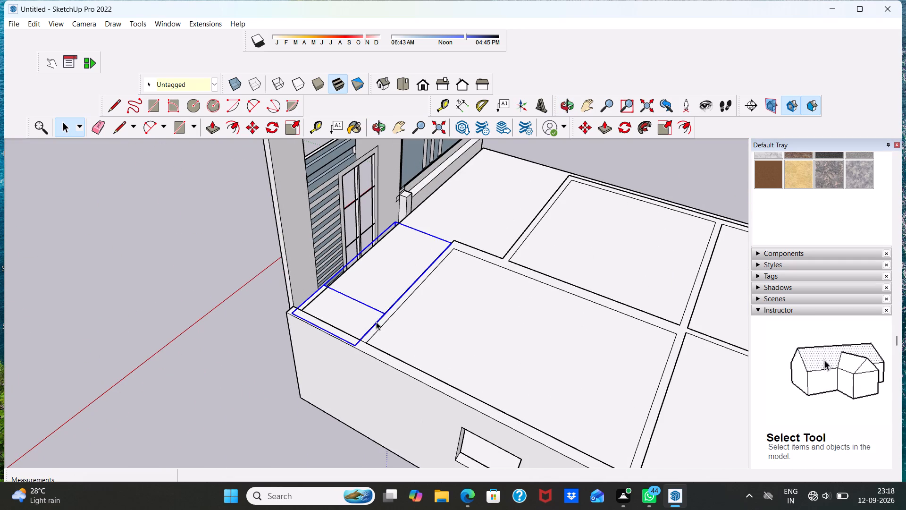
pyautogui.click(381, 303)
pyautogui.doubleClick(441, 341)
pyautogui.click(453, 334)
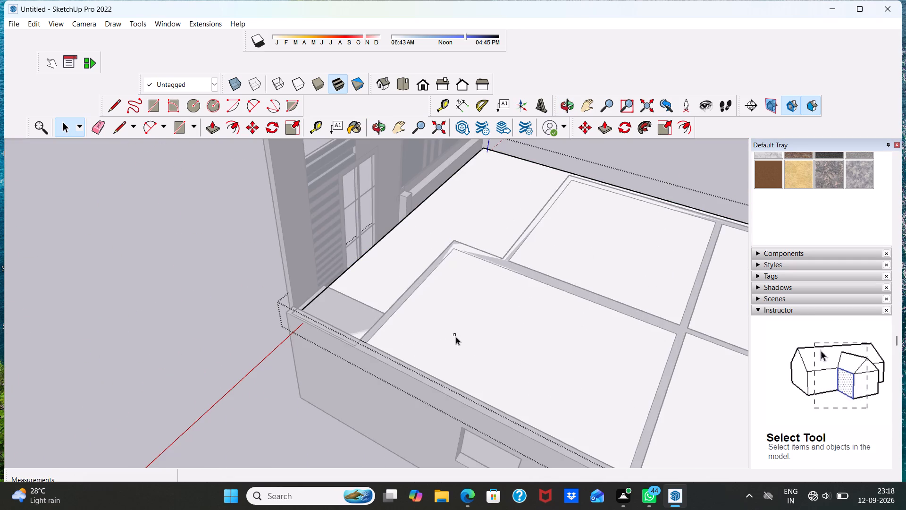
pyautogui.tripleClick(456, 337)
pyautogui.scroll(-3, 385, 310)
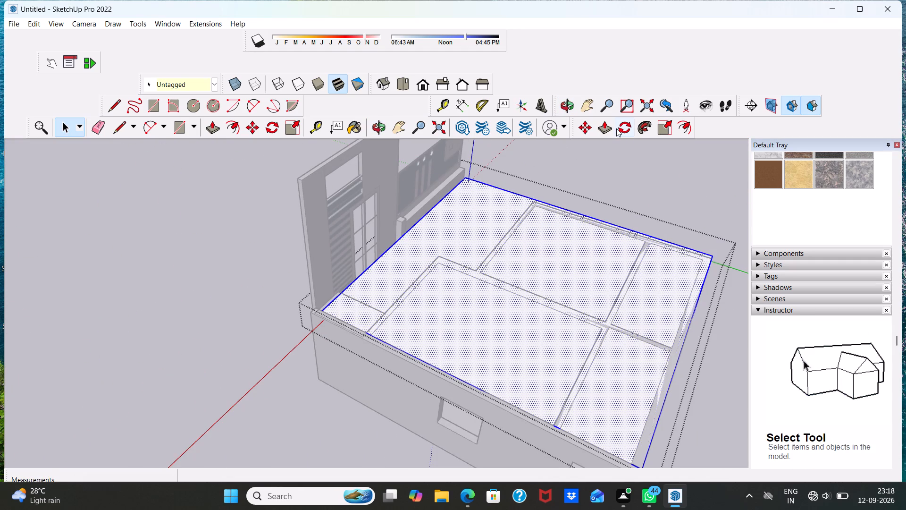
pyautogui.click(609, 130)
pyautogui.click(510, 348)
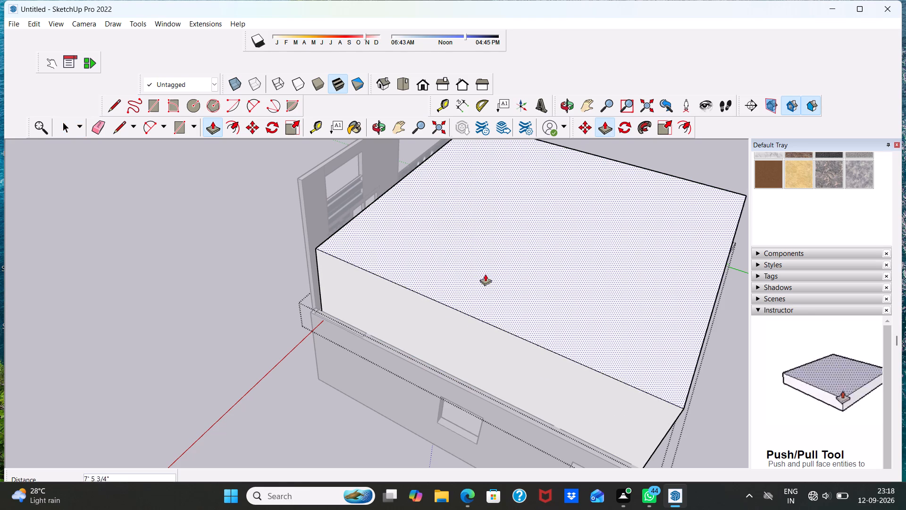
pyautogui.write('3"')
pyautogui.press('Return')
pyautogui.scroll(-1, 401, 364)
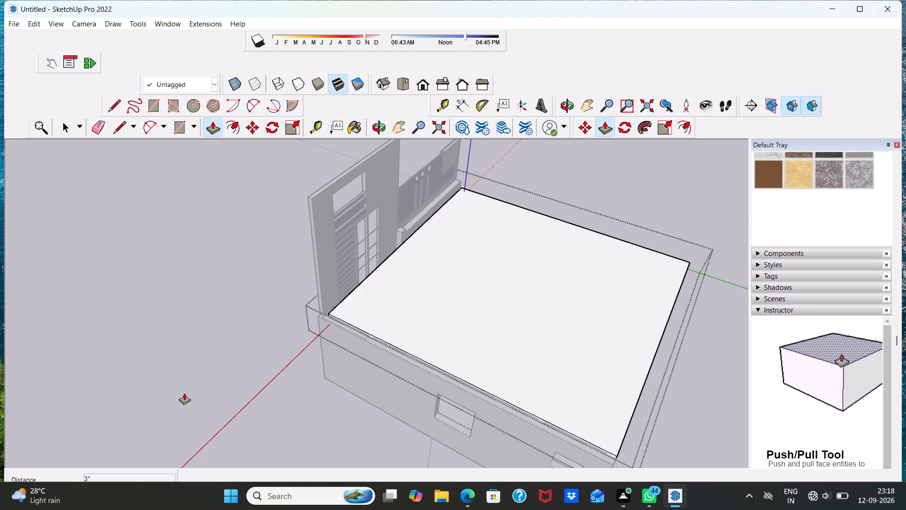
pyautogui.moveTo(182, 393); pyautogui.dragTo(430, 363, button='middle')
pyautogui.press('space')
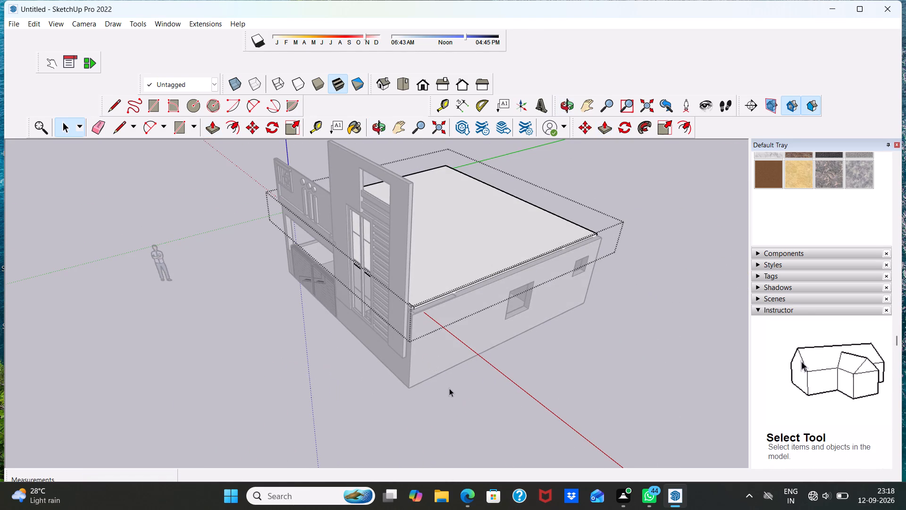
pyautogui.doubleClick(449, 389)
# Inspect the thickened roof slab against the parapet, side walls and stair tower from several angles.
pyautogui.moveTo(433, 385); pyautogui.dragTo(312, 463, button='middle')
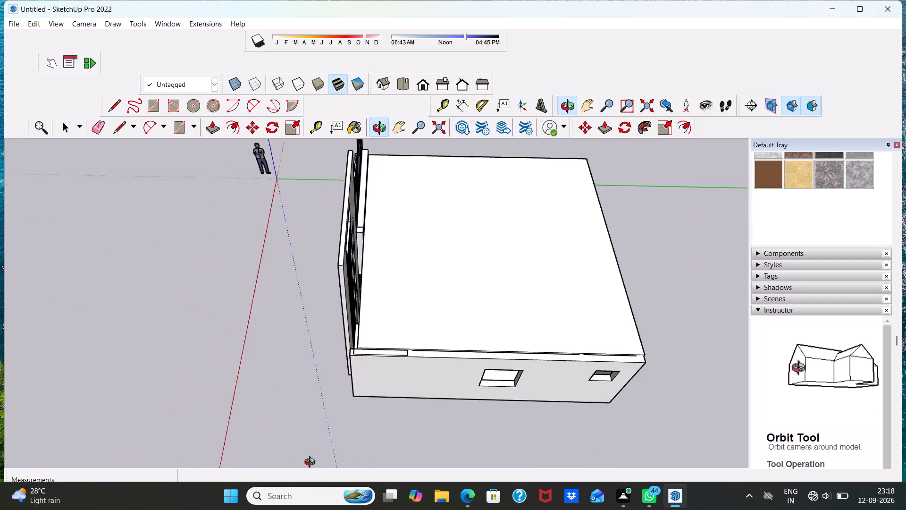
pyautogui.moveTo(312, 463); pyautogui.dragTo(646, 342, button='middle')
pyautogui.scroll(2, 72, 258)
pyautogui.scroll(-2, 101, 289)
pyautogui.moveTo(101, 289); pyautogui.dragTo(219, 309, button='middle')
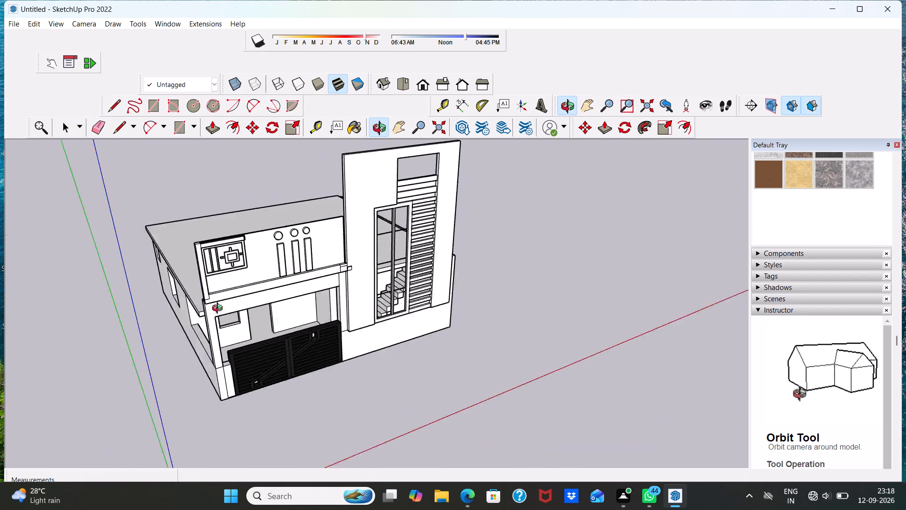
pyautogui.moveTo(219, 309); pyautogui.dragTo(365, 299, button='middle')
pyautogui.scroll(4, 154, 353)
pyautogui.moveTo(229, 363); pyautogui.dragTo(208, 330, button='middle')
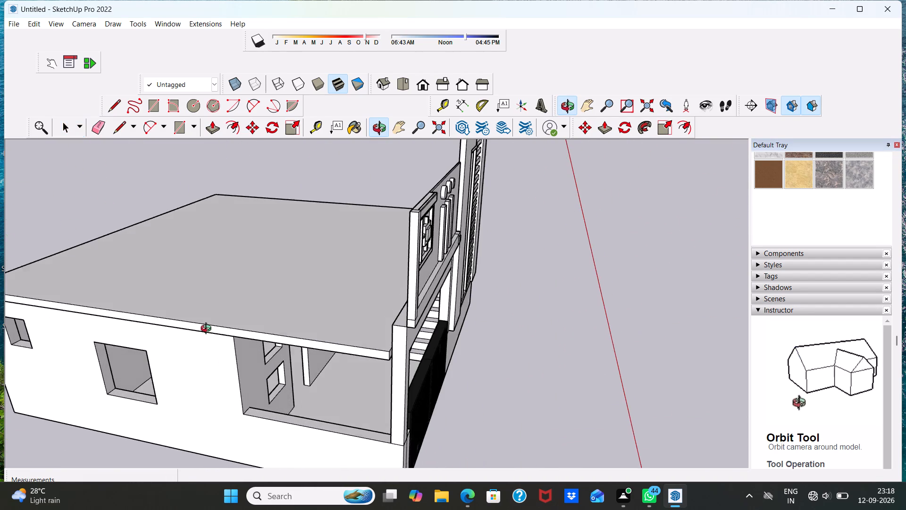
pyautogui.moveTo(208, 330); pyautogui.dragTo(1, 390, button='middle')
pyautogui.moveTo(444, 365); pyautogui.dragTo(332, 364, button='middle')
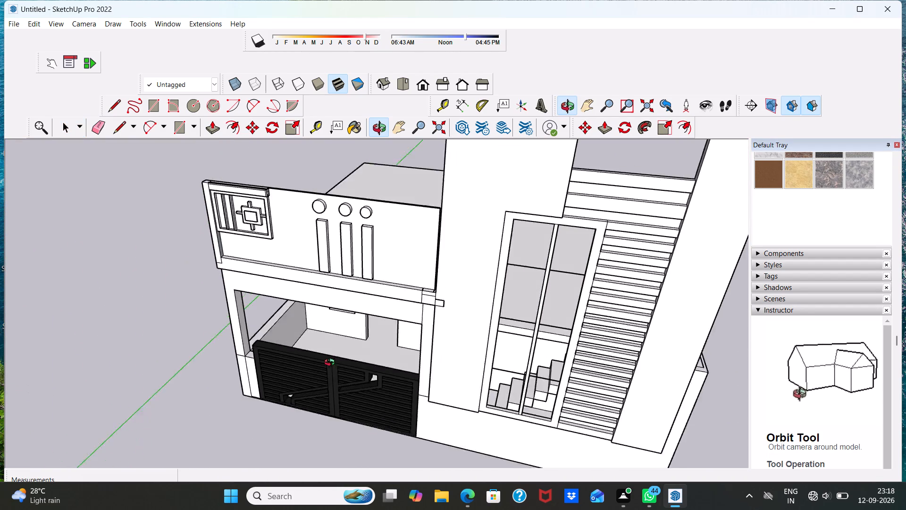
pyautogui.moveTo(332, 364); pyautogui.dragTo(445, 292, button='middle')
pyautogui.moveTo(520, 316); pyautogui.dragTo(251, 349, button='middle')
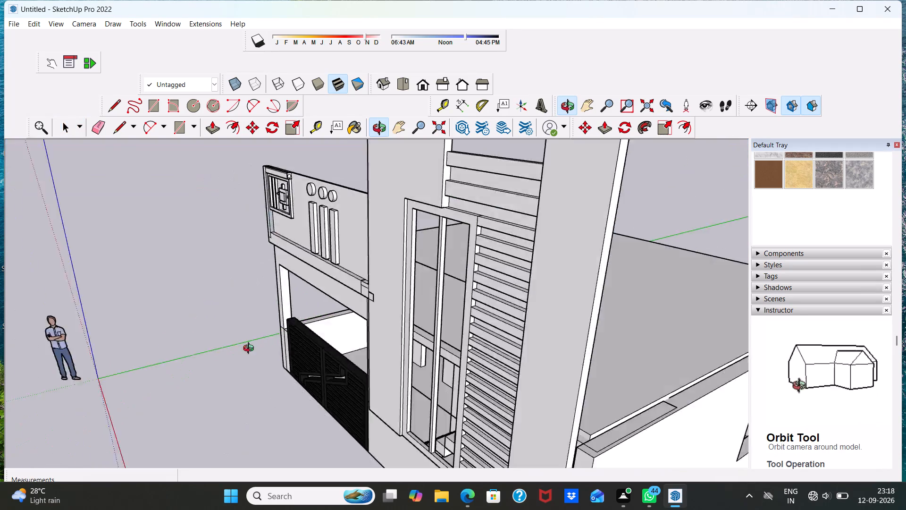
pyautogui.moveTo(251, 349); pyautogui.dragTo(132, 341, button='middle')
pyautogui.scroll(1, 373, 392)
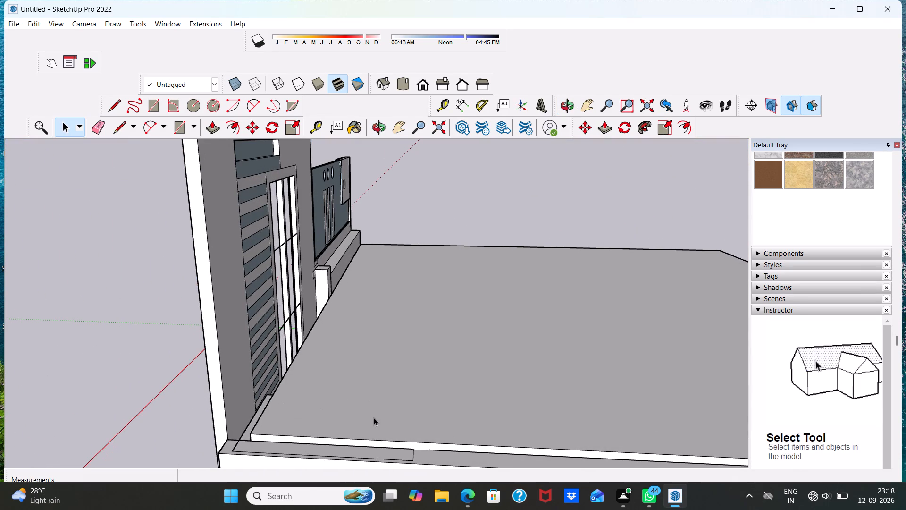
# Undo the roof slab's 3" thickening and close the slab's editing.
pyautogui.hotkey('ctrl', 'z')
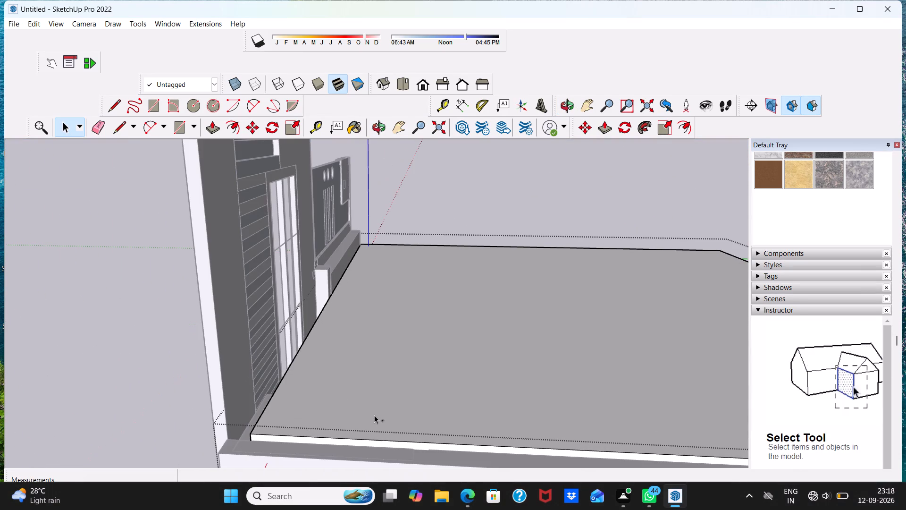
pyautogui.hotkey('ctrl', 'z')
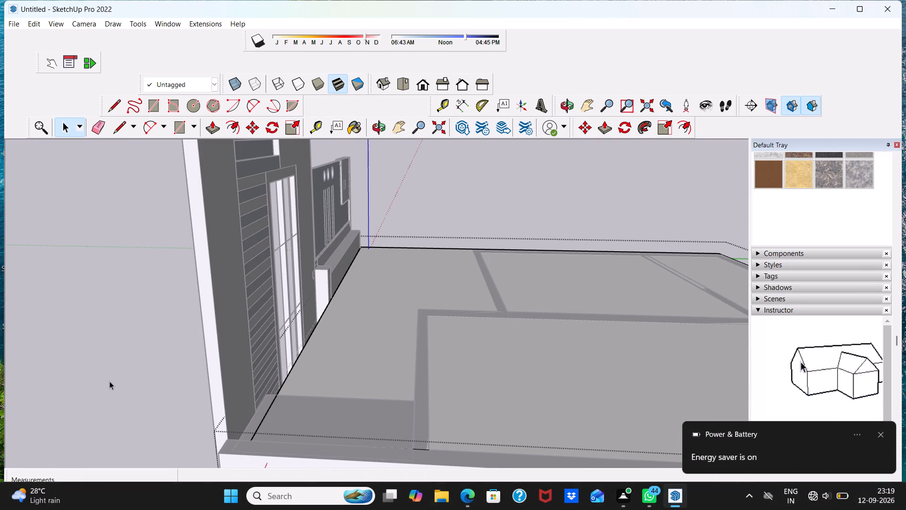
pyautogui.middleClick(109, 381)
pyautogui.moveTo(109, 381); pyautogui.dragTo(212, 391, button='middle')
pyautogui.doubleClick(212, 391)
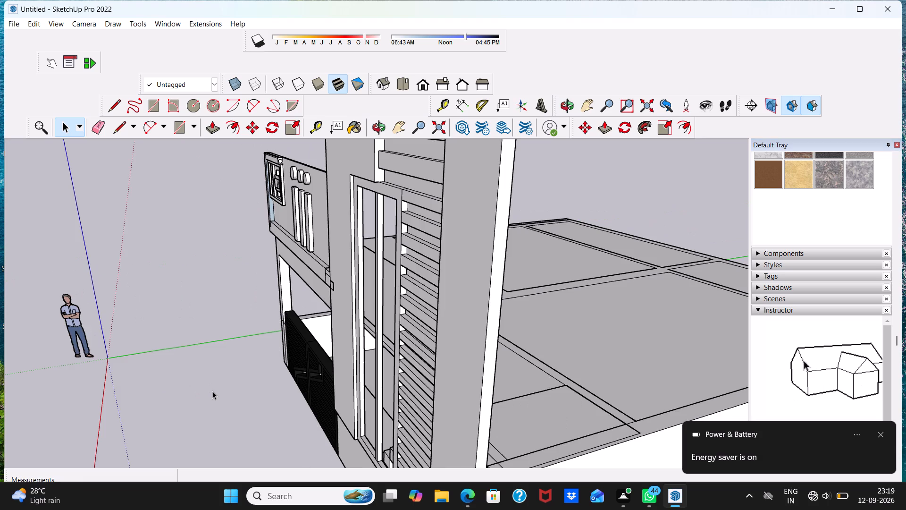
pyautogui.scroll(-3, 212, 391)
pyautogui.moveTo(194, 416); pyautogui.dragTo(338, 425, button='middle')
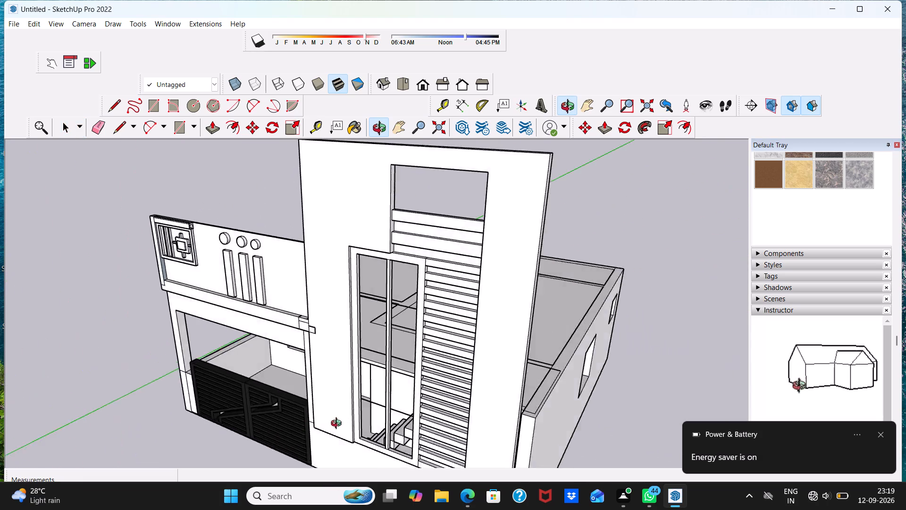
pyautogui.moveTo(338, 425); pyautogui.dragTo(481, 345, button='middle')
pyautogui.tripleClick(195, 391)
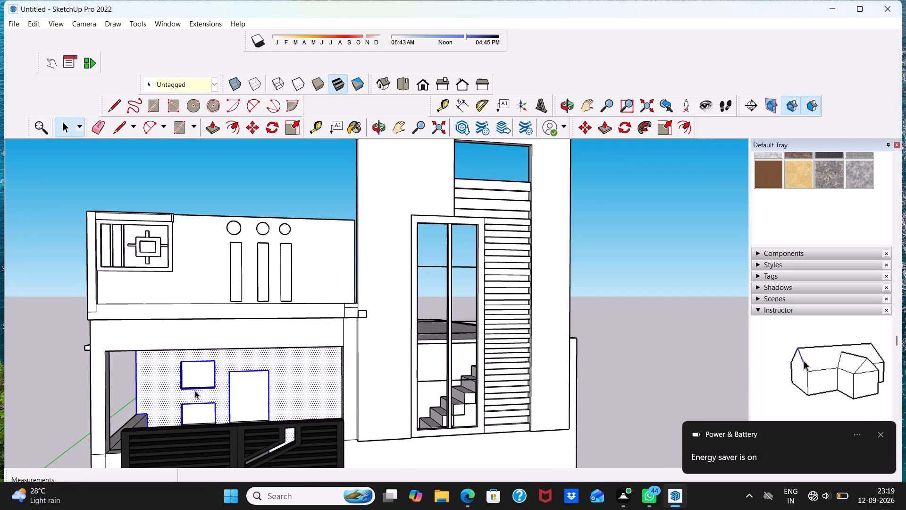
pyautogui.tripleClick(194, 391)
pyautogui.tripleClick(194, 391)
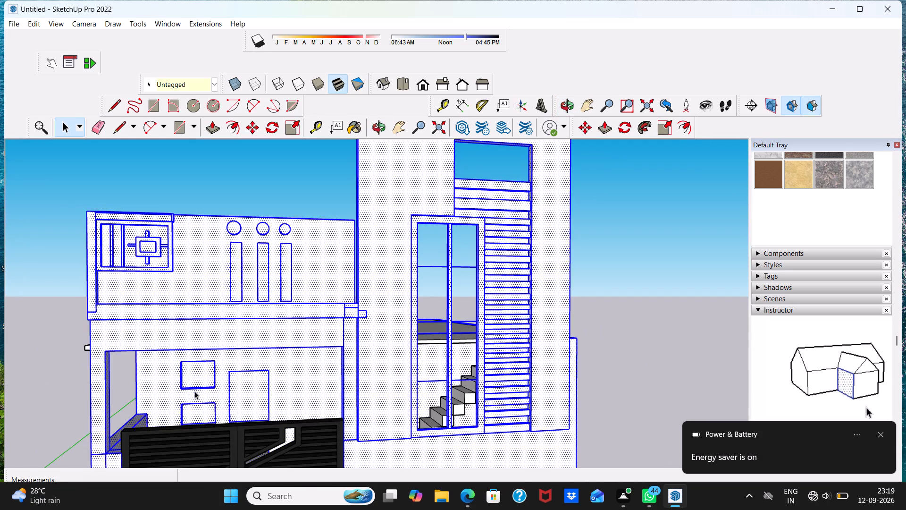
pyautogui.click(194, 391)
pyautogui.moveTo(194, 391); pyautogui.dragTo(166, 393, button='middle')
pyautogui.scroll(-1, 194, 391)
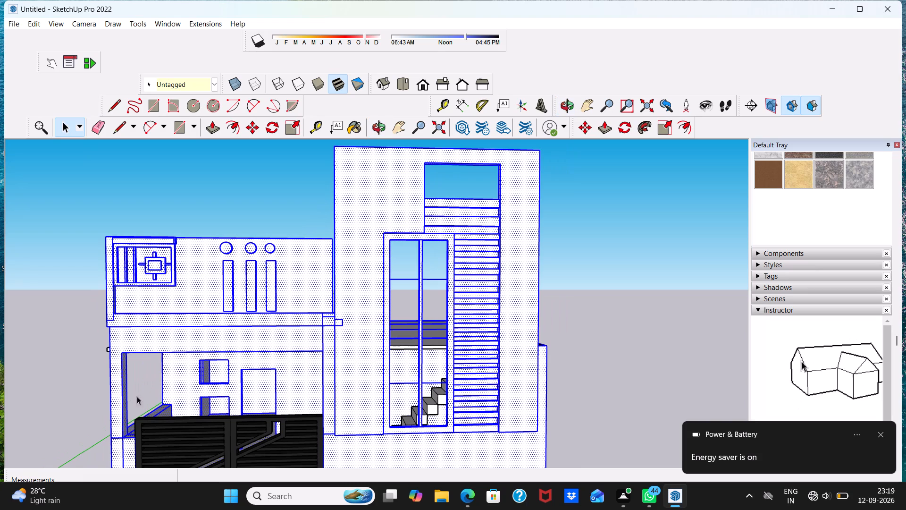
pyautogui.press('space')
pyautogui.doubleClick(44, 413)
# Open the roof slab for editing, raise its top face 5" with Push/Pull, and close the slab's editing.
pyautogui.moveTo(194, 432); pyautogui.dragTo(2, 445, button='middle')
pyautogui.scroll(-3, 526, 430)
pyautogui.moveTo(543, 382); pyautogui.dragTo(262, 413, button='middle')
pyautogui.tripleClick(348, 404)
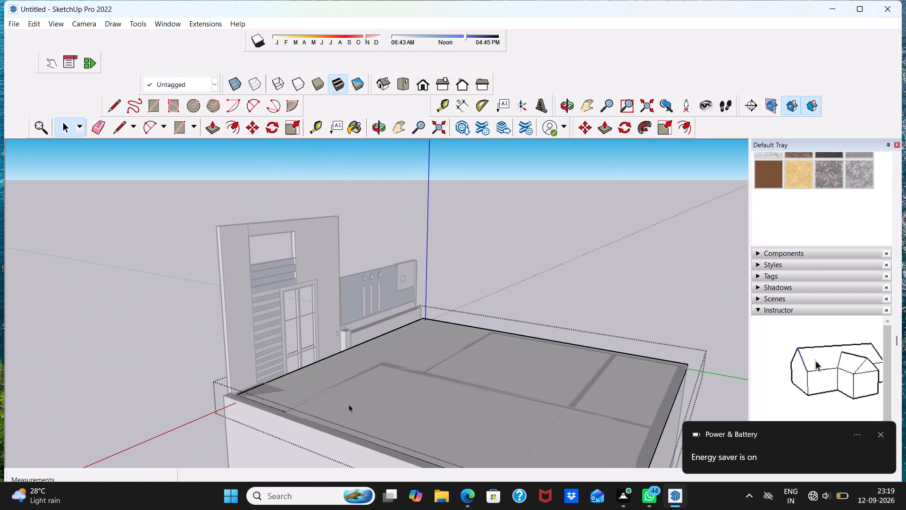
pyautogui.doubleClick(349, 404)
pyautogui.click(349, 404)
pyautogui.doubleClick(349, 404)
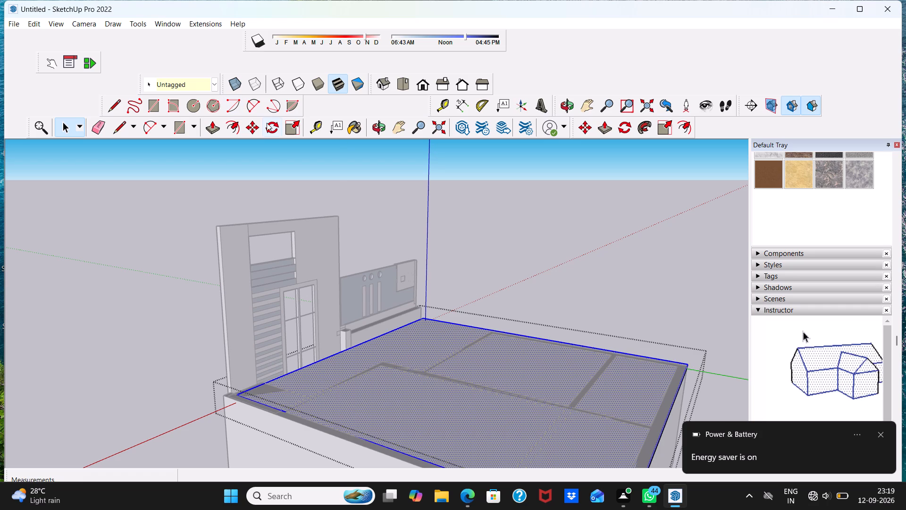
pyautogui.click(210, 125)
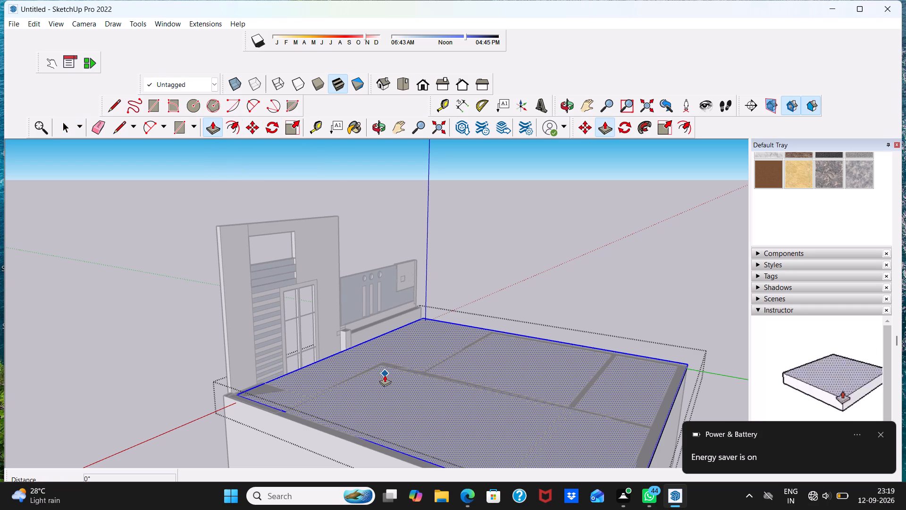
pyautogui.click(380, 384)
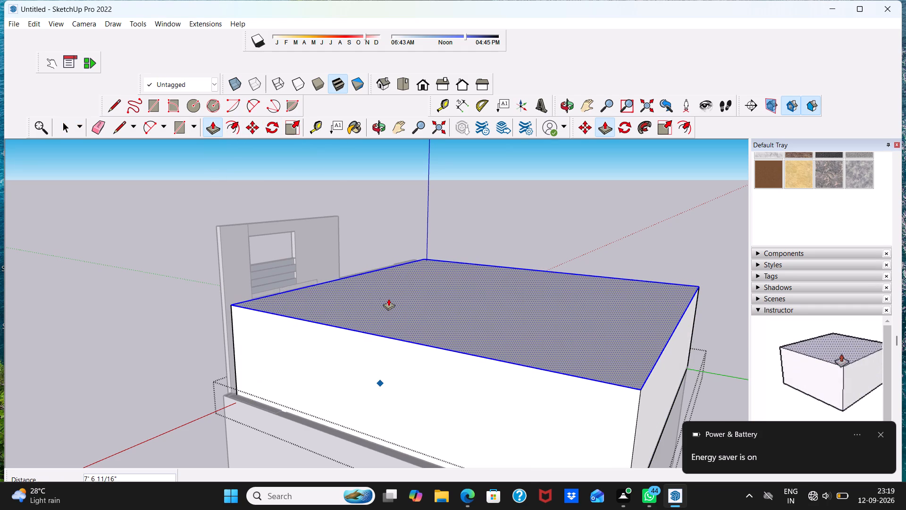
pyautogui.press('5')
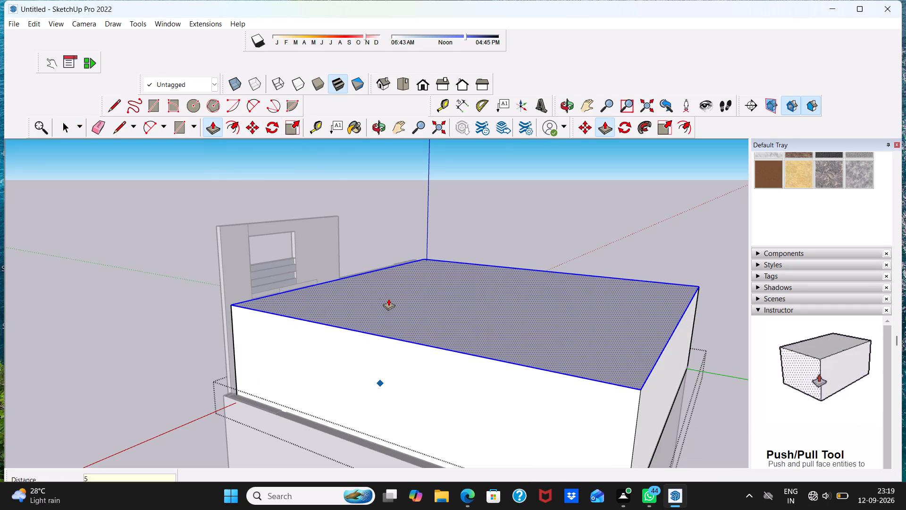
pyautogui.press('BackSpace')
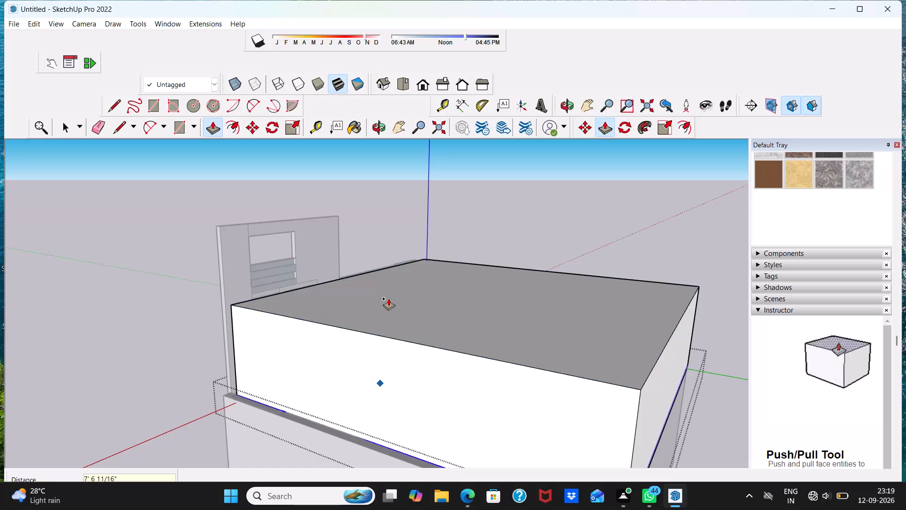
pyautogui.press('BackSpace')
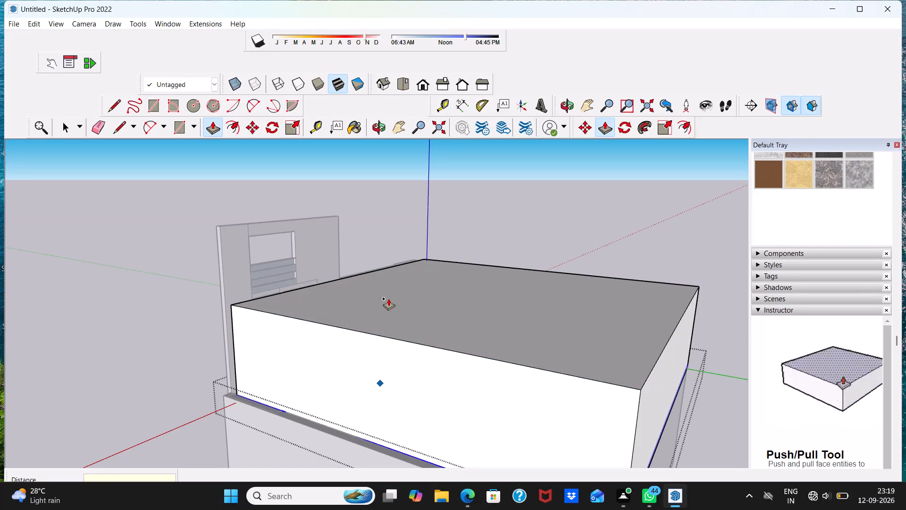
pyautogui.write('5"')
pyautogui.press('Return')
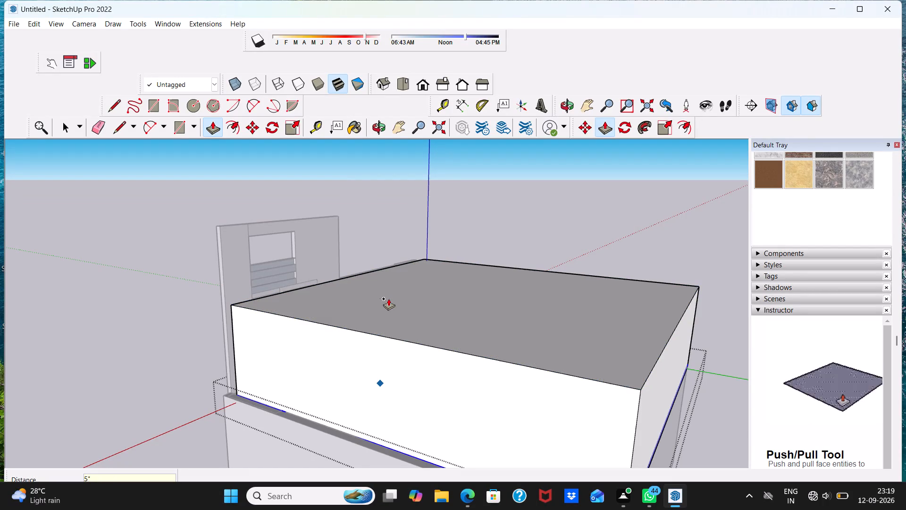
pyautogui.press('space')
pyautogui.press('space')
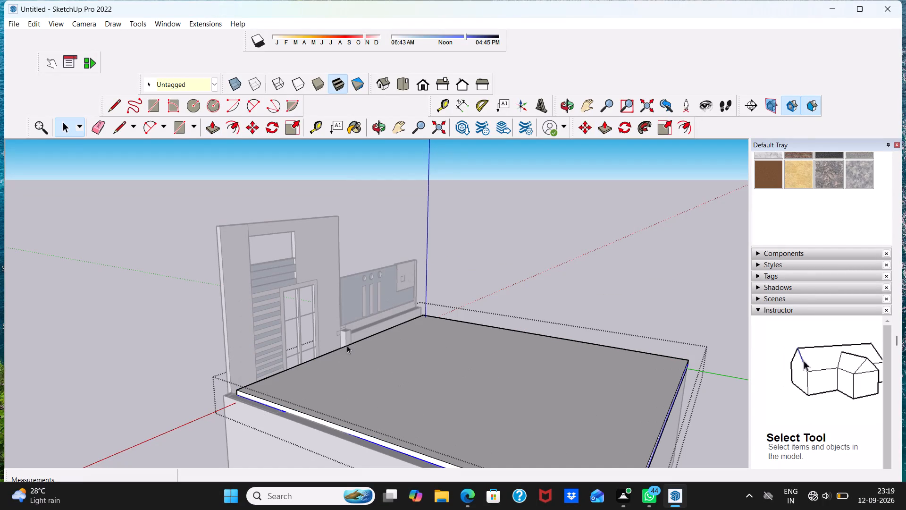
pyautogui.moveTo(258, 418); pyautogui.dragTo(502, 418, button='middle')
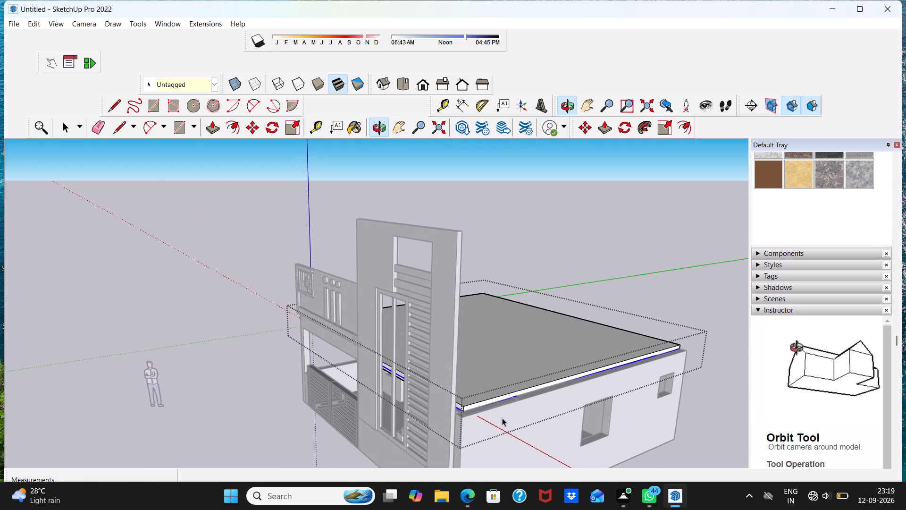
pyautogui.doubleClick(285, 358)
# Inspect the thickened roof slab against the facade, parapet and side walls from several angles.
pyautogui.moveTo(497, 418); pyautogui.dragTo(329, 392, button='middle')
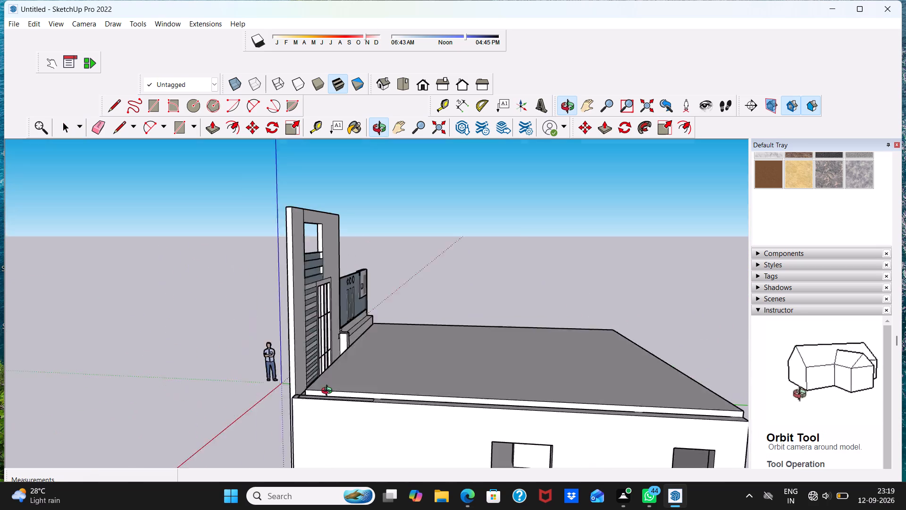
pyautogui.moveTo(329, 392); pyautogui.dragTo(105, 374, button='middle')
pyautogui.scroll(-2, 189, 362)
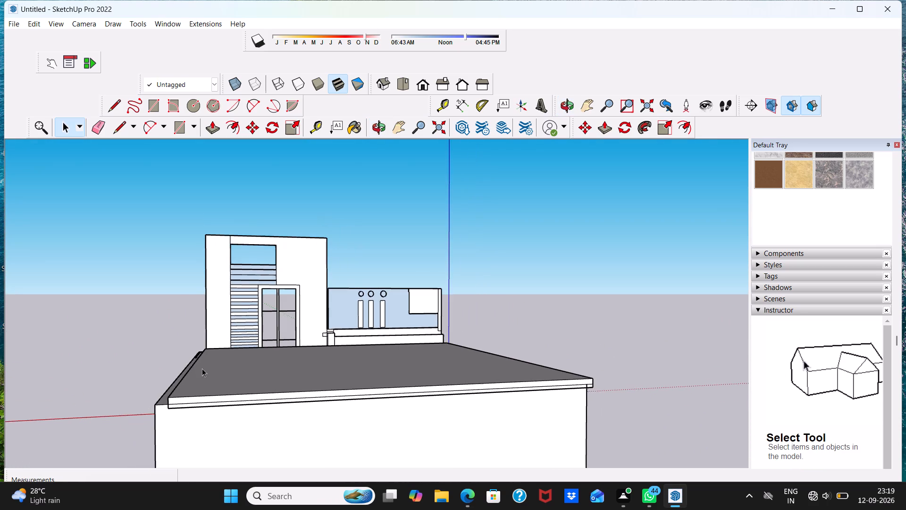
pyautogui.moveTo(202, 368); pyautogui.dragTo(180, 388, button='middle')
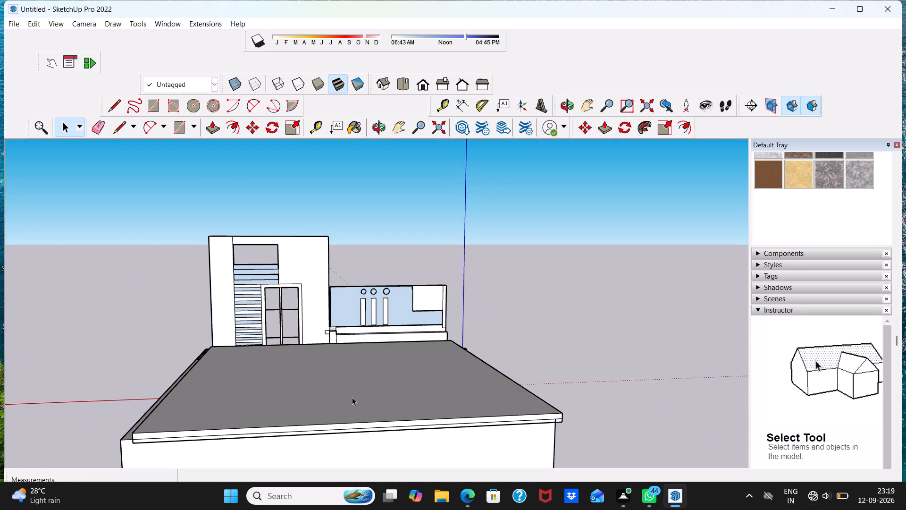
pyautogui.moveTo(352, 397); pyautogui.dragTo(119, 427, button='middle')
pyautogui.scroll(10, 176, 450)
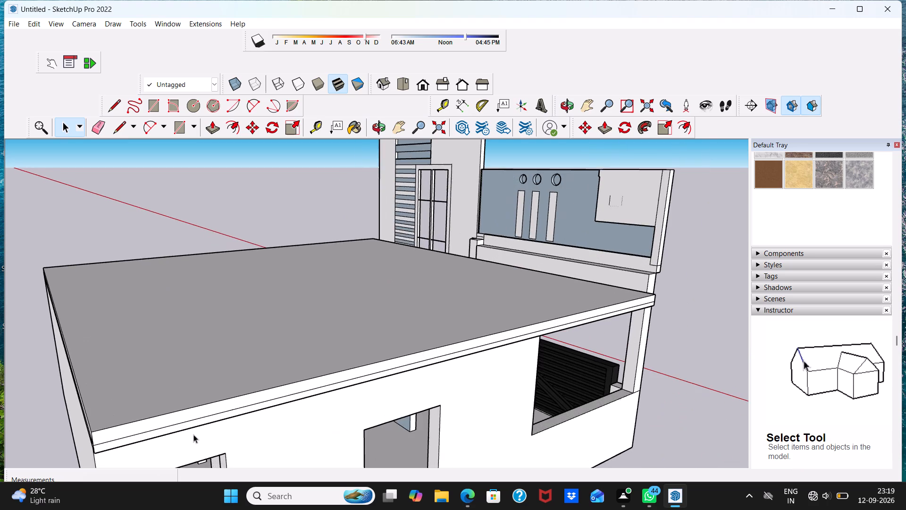
pyautogui.moveTo(168, 434); pyautogui.dragTo(84, 454, button='middle')
pyautogui.scroll(3, 85, 454)
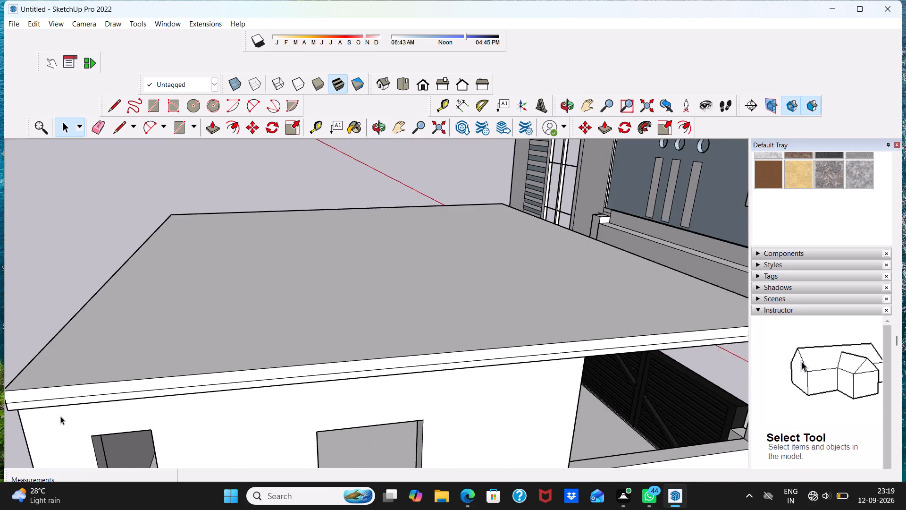
pyautogui.scroll(2, 60, 416)
pyautogui.scroll(-3, 62, 391)
pyautogui.scroll(-5, 333, 385)
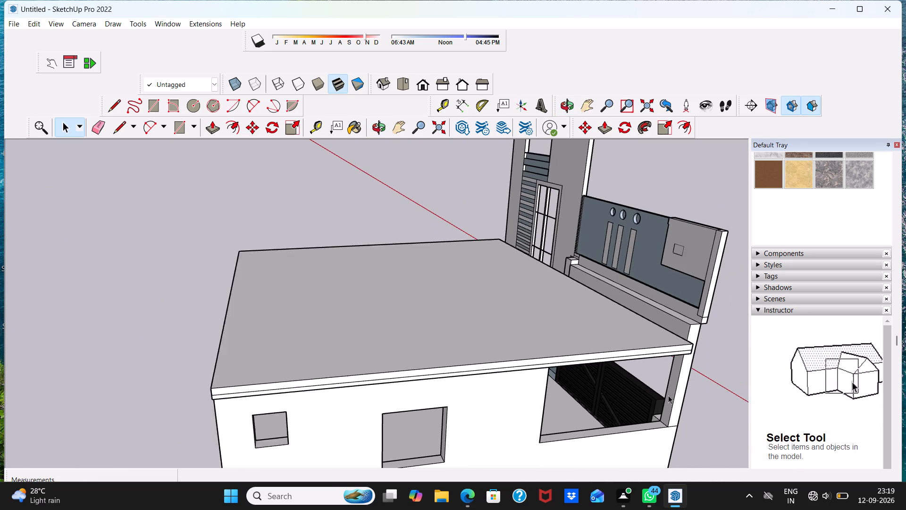
pyautogui.scroll(-1, 668, 395)
# Draw a rectangular strip about 1' 10" by 29' 3" on the roof slab along the gate-bay side edge, from back corner to facade.
pyautogui.moveTo(695, 354); pyautogui.dragTo(556, 363, button='middle')
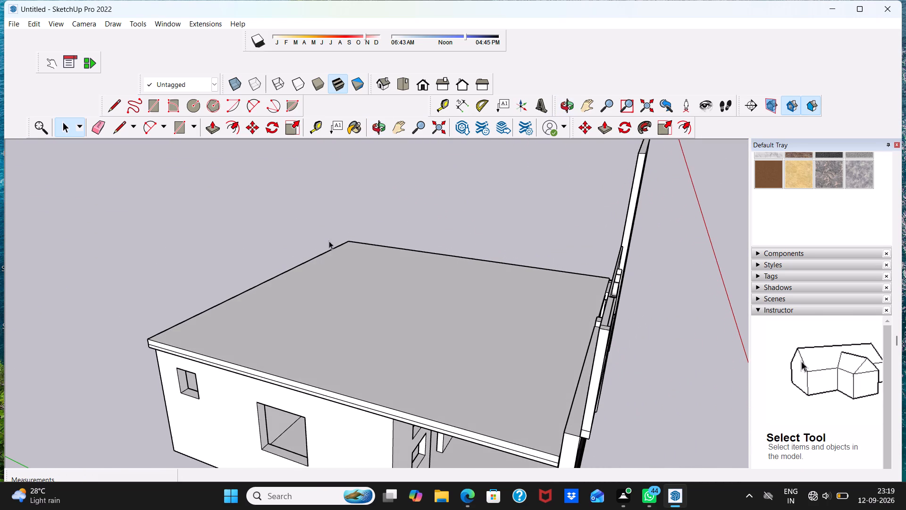
pyautogui.click(176, 126)
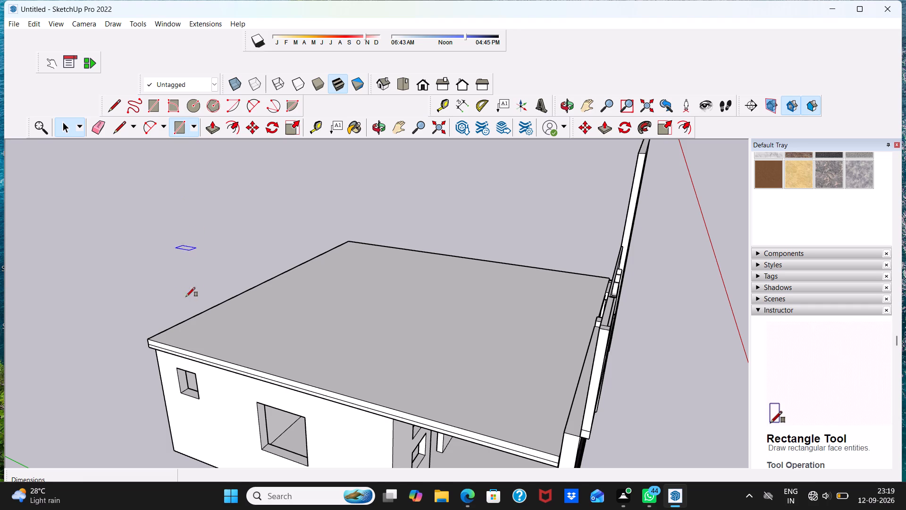
pyautogui.click(151, 338)
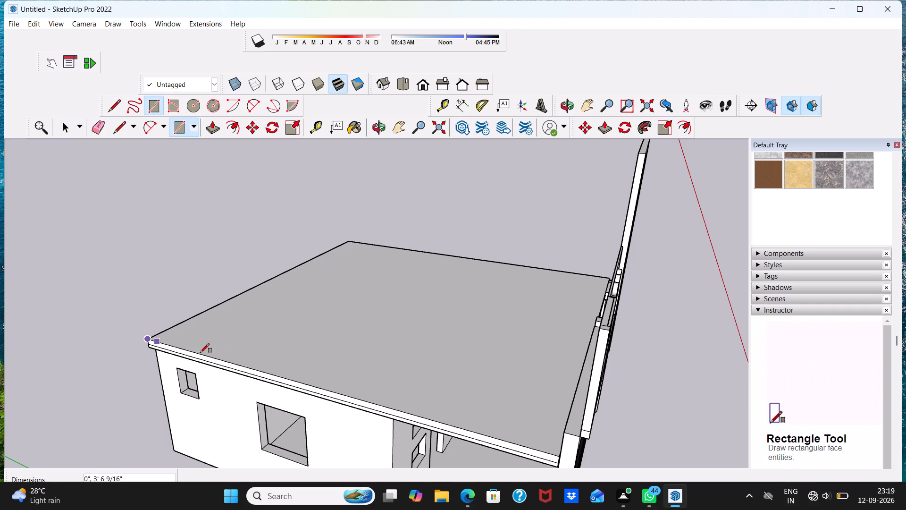
pyautogui.scroll(-2, 527, 416)
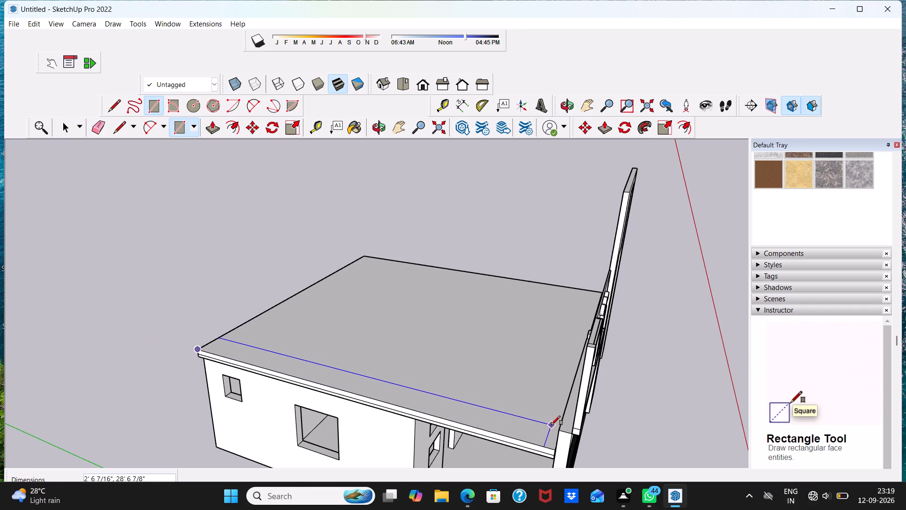
pyautogui.scroll(5, 554, 433)
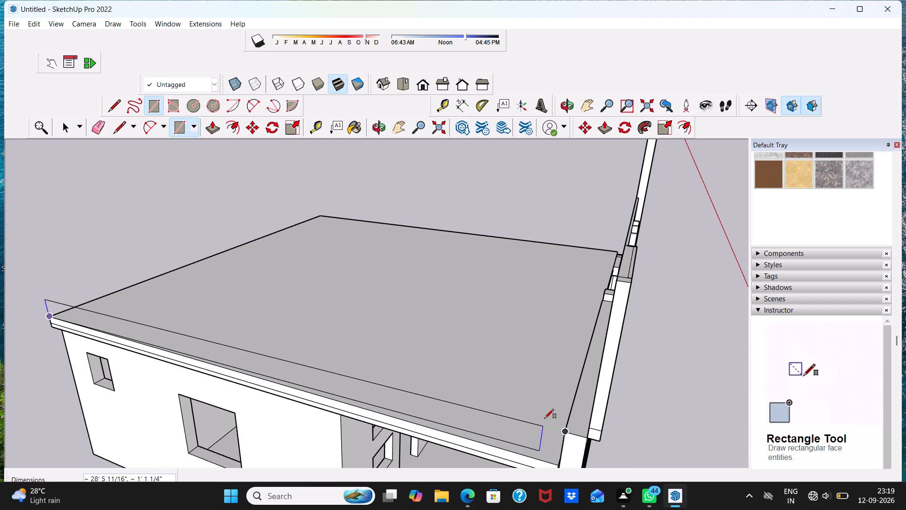
pyautogui.scroll(1, 555, 446)
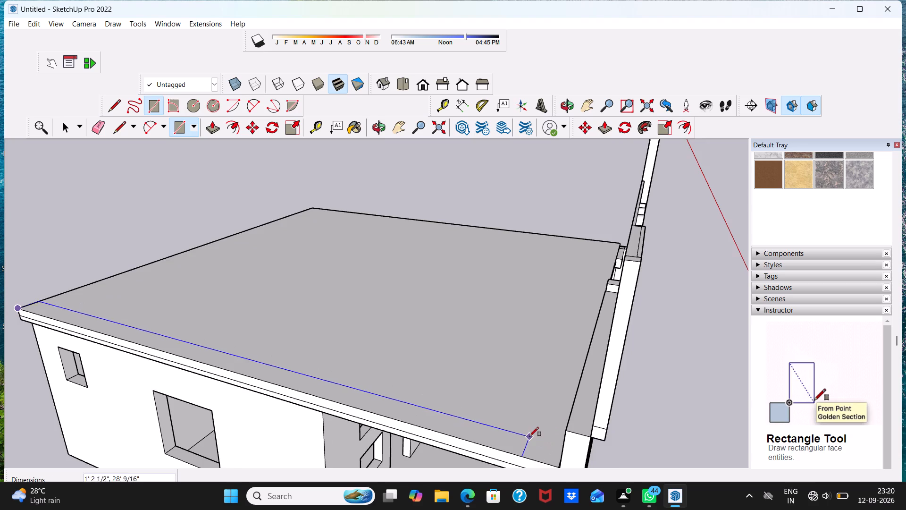
pyautogui.moveTo(529, 436); pyautogui.dragTo(582, 416, button='middle')
pyautogui.scroll(1, 585, 412)
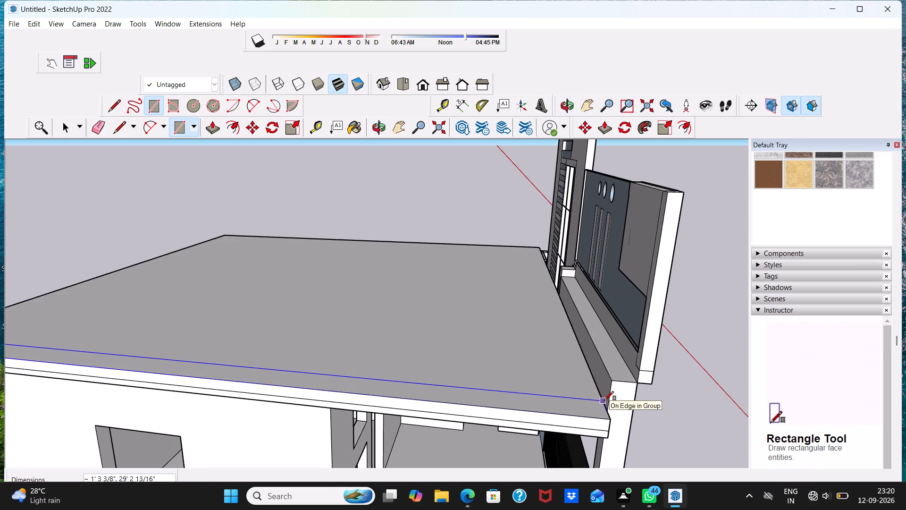
pyautogui.click(600, 394)
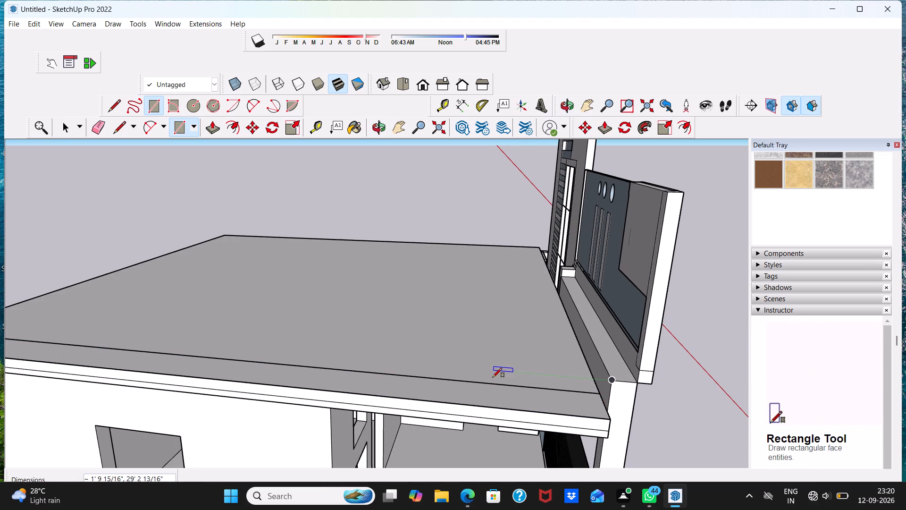
# Raise the strip along the roof's side edge 5' with Push/Pull to form a parapet wall.
pyautogui.press('space')
pyautogui.click(445, 392)
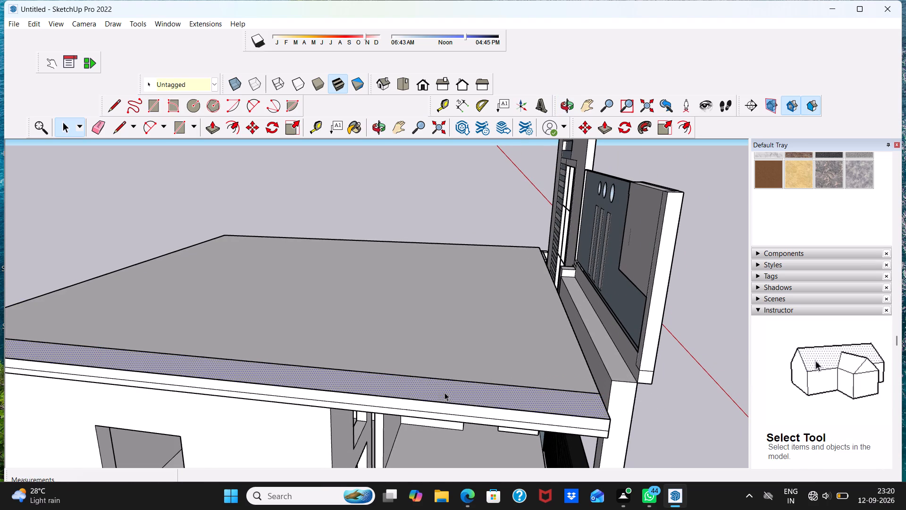
pyautogui.scroll(-1, 434, 346)
pyautogui.click(214, 127)
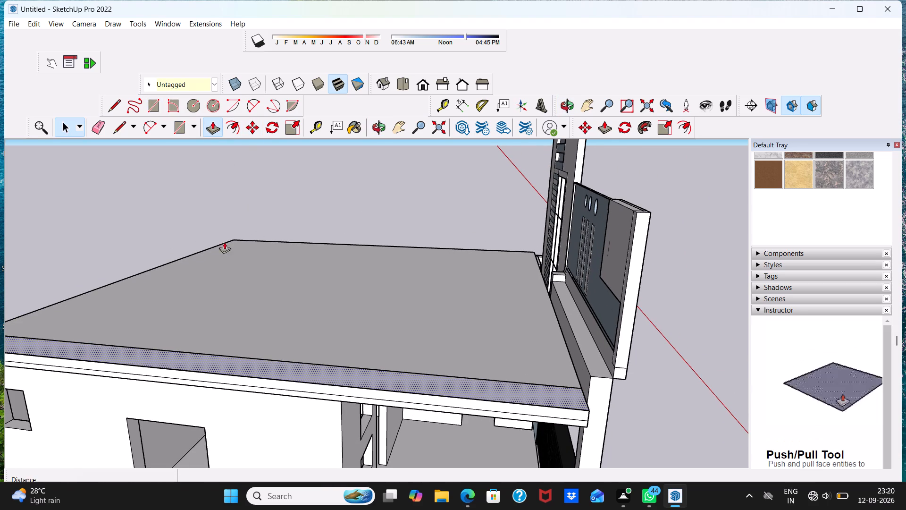
pyautogui.click(240, 360)
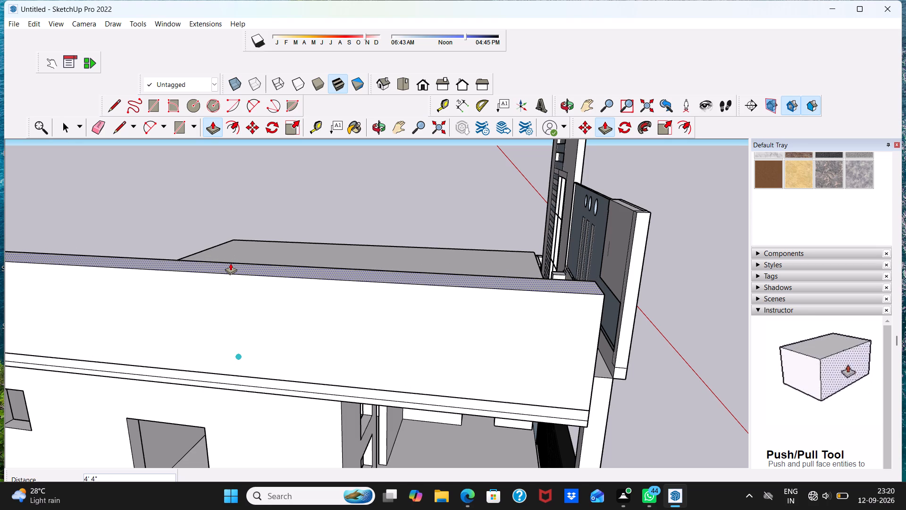
pyautogui.press('5')
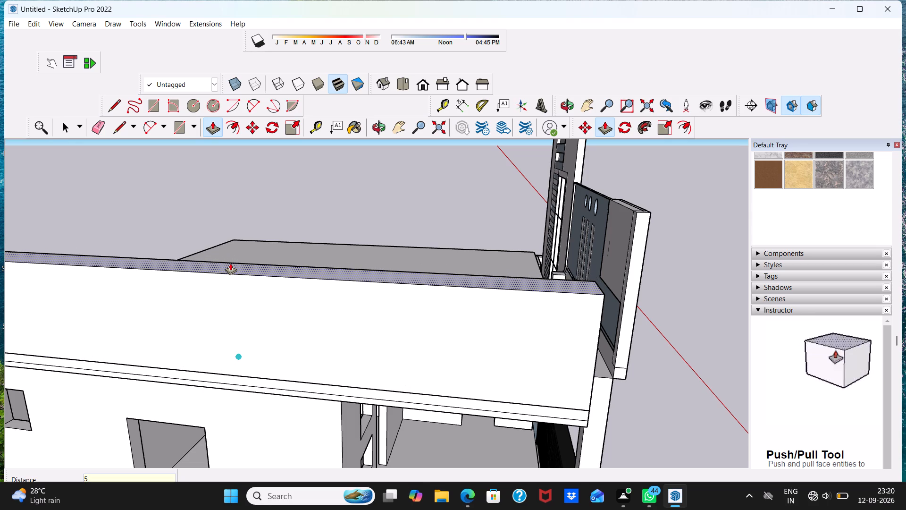
pyautogui.press("'")
pyautogui.press('Return')
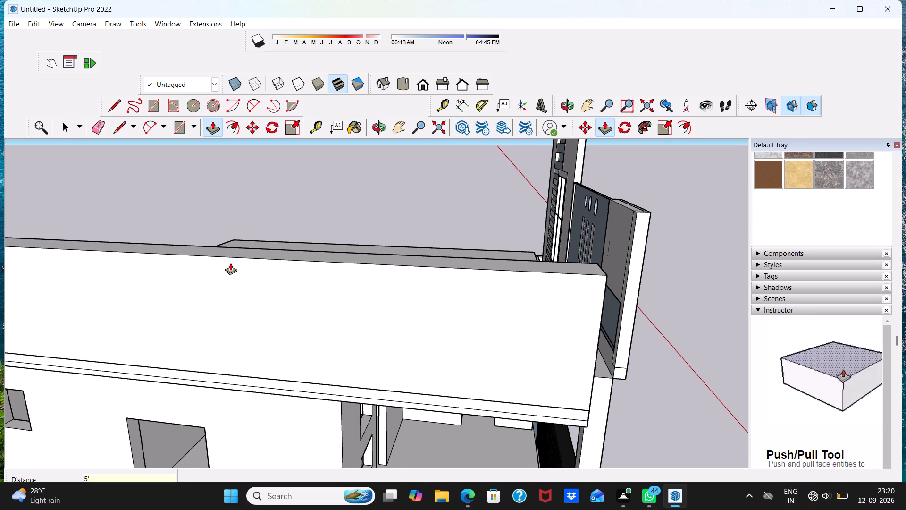
# Push the inner face of the roof's side parapet wall 3" with Push/Pull to thin the wall.
pyautogui.scroll(1, 230, 263)
pyautogui.scroll(-2, 302, 274)
pyautogui.moveTo(302, 272); pyautogui.dragTo(93, 253, button='middle')
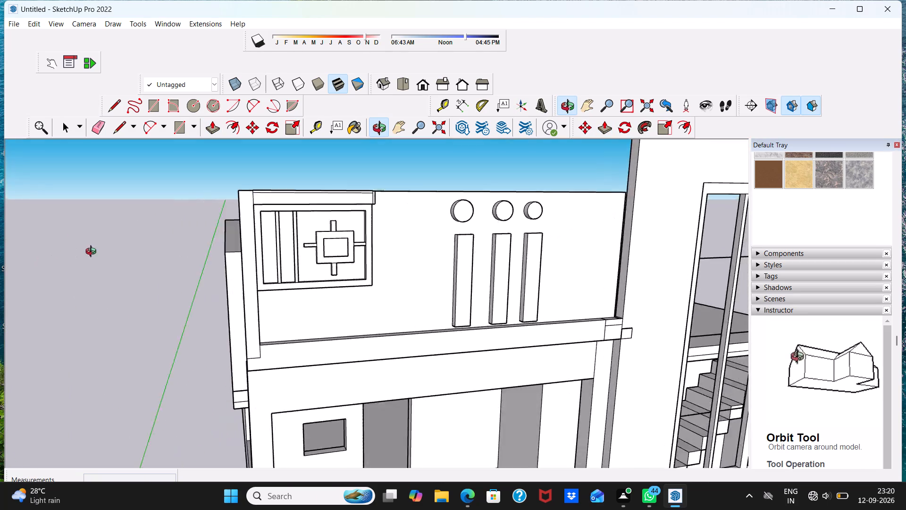
pyautogui.moveTo(93, 253); pyautogui.dragTo(205, 255, button='middle')
pyautogui.scroll(-3, 239, 256)
pyautogui.moveTo(238, 256); pyautogui.dragTo(0, 305, button='middle')
pyautogui.scroll(-8, 168, 280)
pyautogui.moveTo(526, 264); pyautogui.dragTo(182, 327, button='middle')
pyautogui.scroll(4, 420, 224)
pyautogui.moveTo(432, 207); pyautogui.dragTo(440, 199)
pyautogui.click(442, 199)
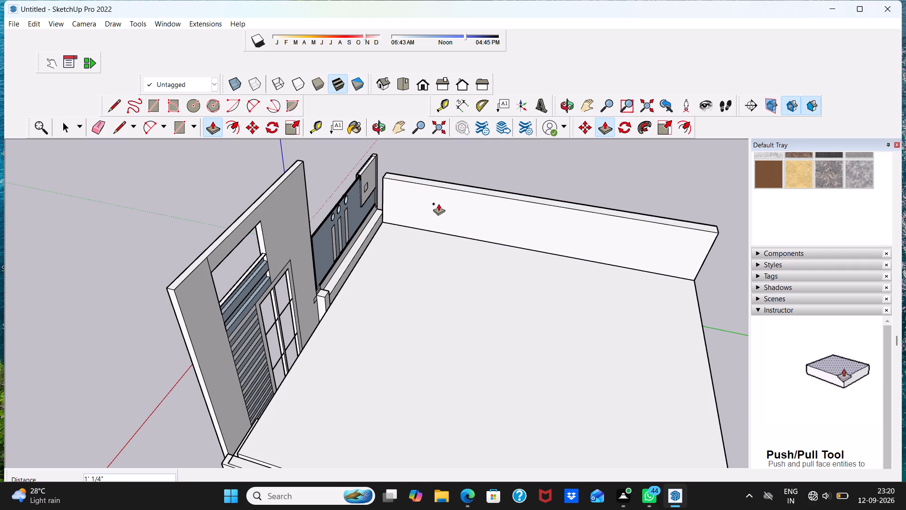
pyautogui.write('3"')
pyautogui.press('Return')
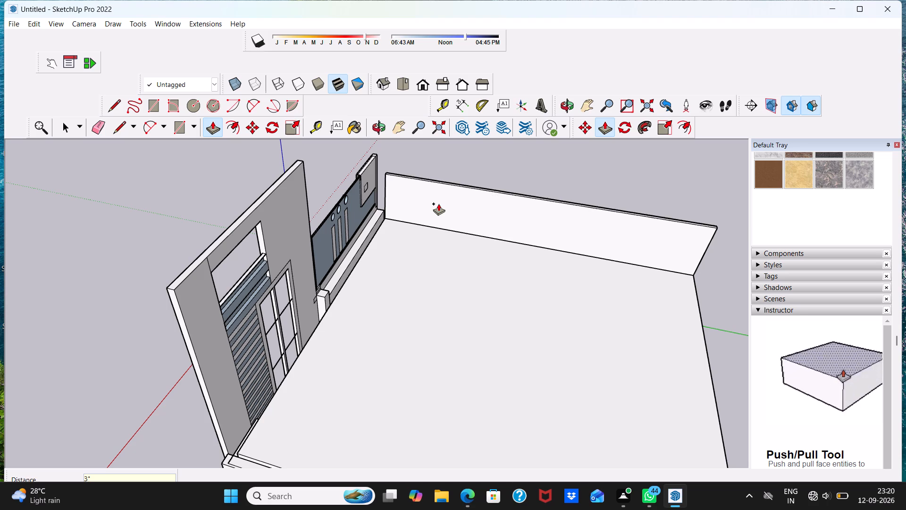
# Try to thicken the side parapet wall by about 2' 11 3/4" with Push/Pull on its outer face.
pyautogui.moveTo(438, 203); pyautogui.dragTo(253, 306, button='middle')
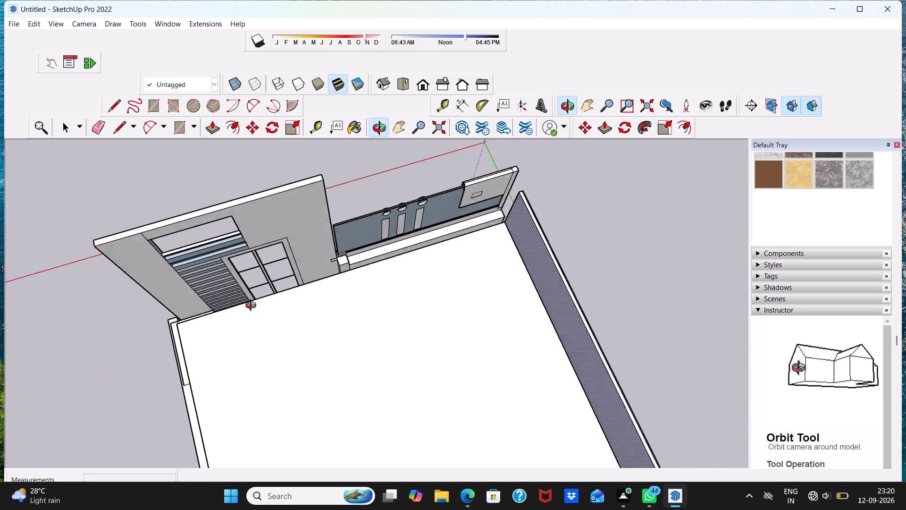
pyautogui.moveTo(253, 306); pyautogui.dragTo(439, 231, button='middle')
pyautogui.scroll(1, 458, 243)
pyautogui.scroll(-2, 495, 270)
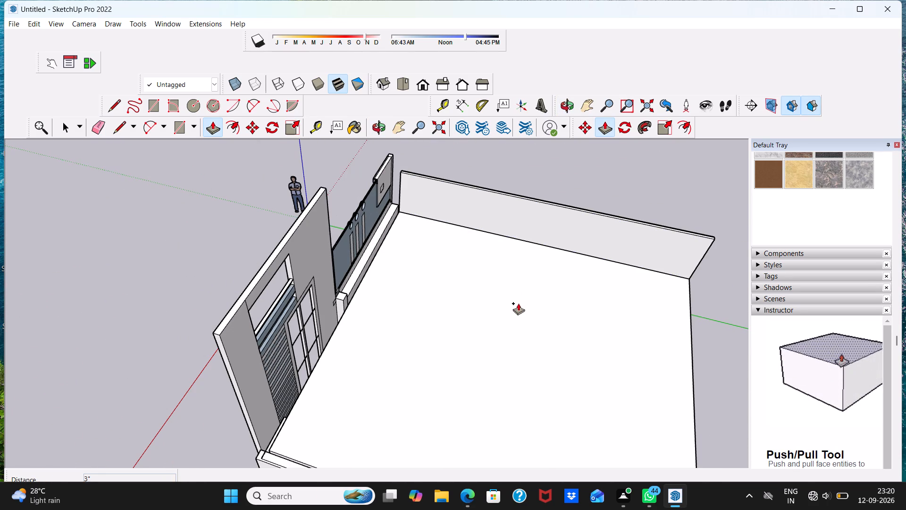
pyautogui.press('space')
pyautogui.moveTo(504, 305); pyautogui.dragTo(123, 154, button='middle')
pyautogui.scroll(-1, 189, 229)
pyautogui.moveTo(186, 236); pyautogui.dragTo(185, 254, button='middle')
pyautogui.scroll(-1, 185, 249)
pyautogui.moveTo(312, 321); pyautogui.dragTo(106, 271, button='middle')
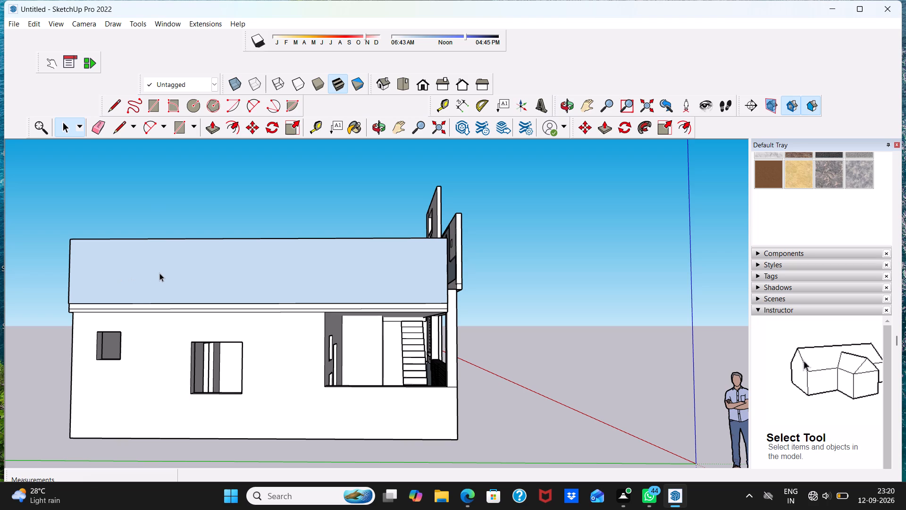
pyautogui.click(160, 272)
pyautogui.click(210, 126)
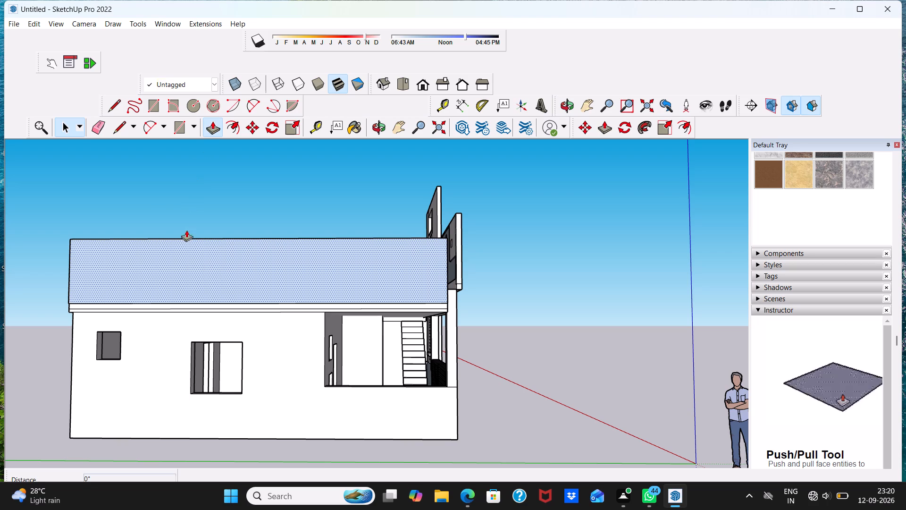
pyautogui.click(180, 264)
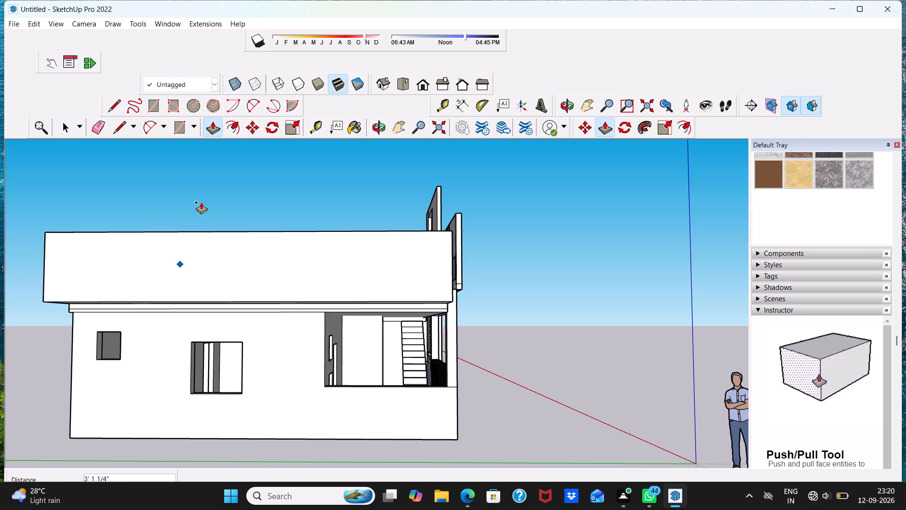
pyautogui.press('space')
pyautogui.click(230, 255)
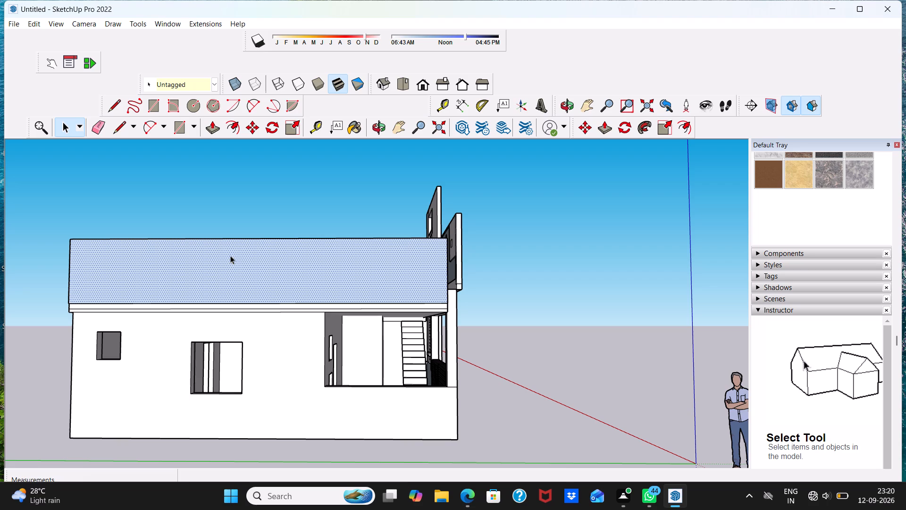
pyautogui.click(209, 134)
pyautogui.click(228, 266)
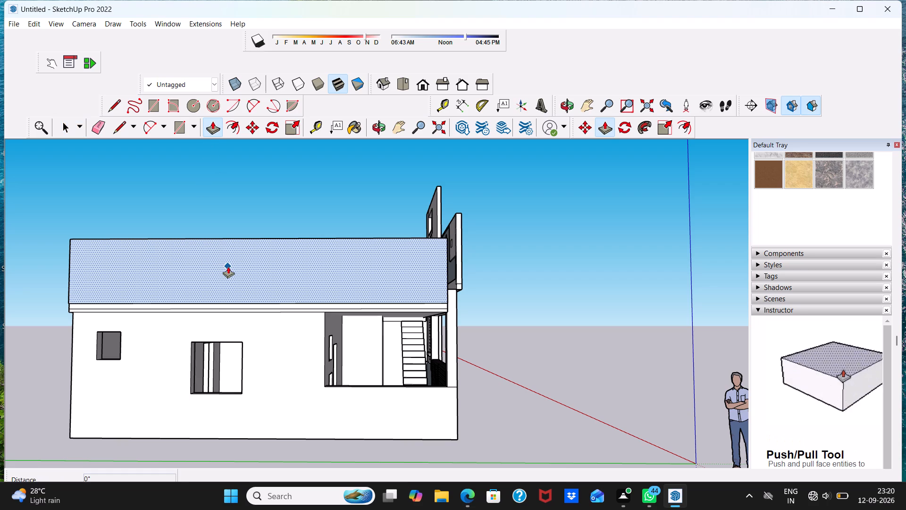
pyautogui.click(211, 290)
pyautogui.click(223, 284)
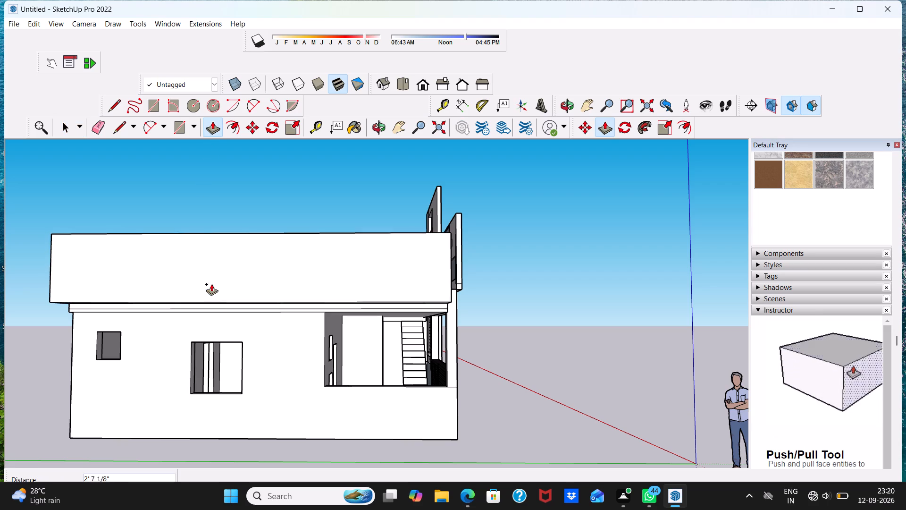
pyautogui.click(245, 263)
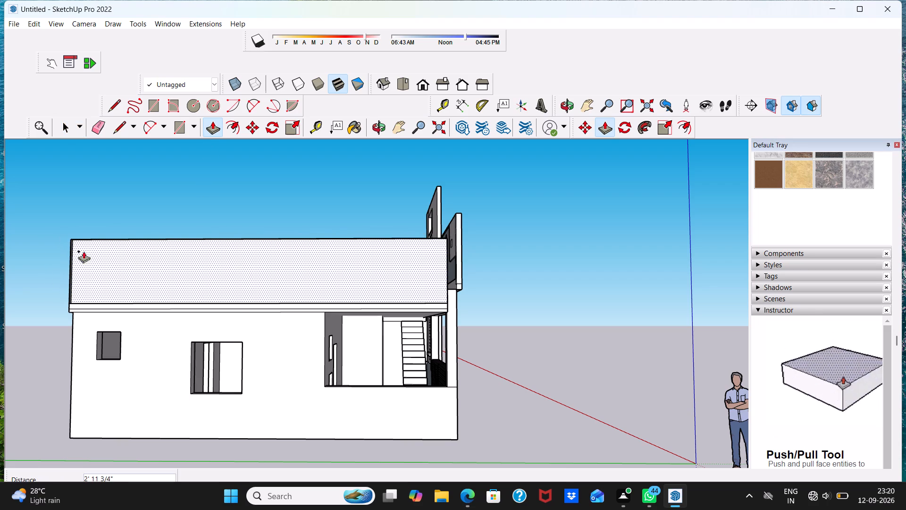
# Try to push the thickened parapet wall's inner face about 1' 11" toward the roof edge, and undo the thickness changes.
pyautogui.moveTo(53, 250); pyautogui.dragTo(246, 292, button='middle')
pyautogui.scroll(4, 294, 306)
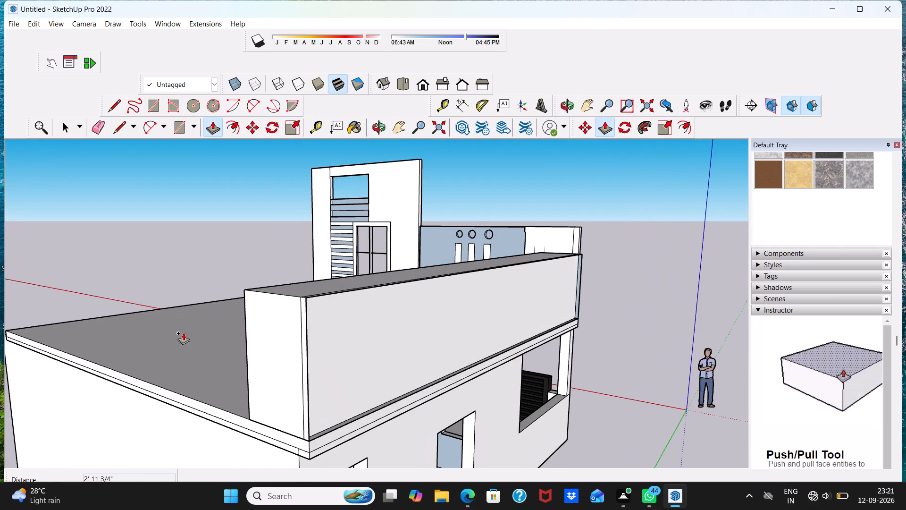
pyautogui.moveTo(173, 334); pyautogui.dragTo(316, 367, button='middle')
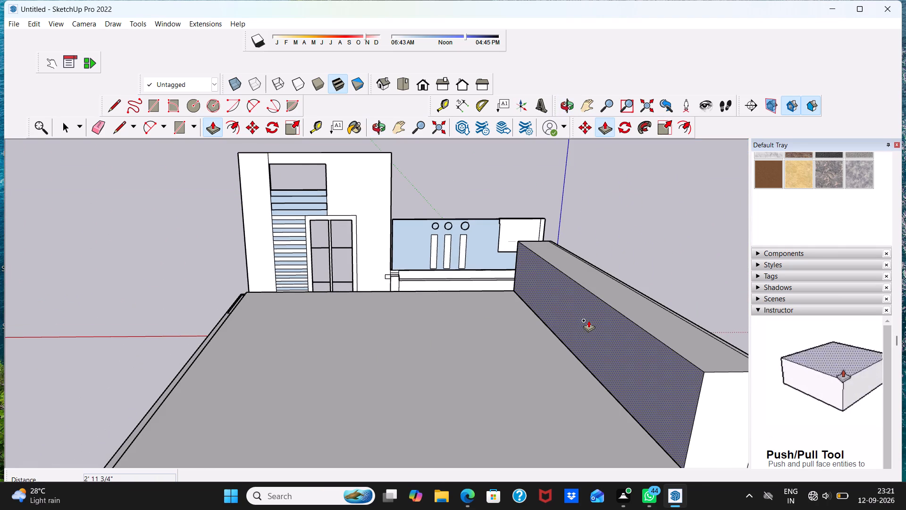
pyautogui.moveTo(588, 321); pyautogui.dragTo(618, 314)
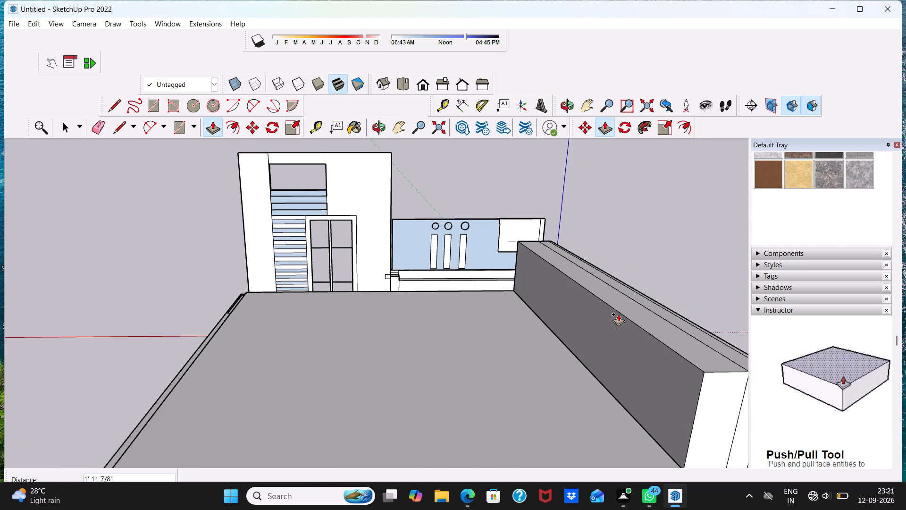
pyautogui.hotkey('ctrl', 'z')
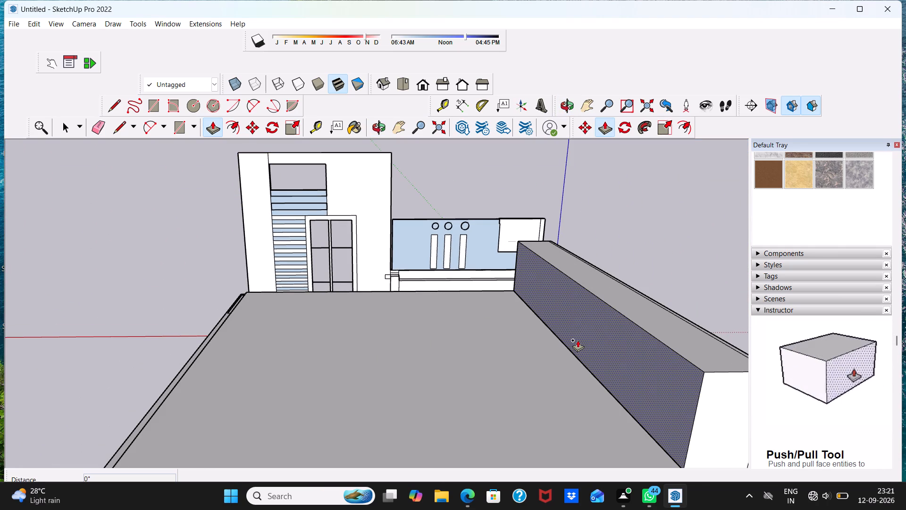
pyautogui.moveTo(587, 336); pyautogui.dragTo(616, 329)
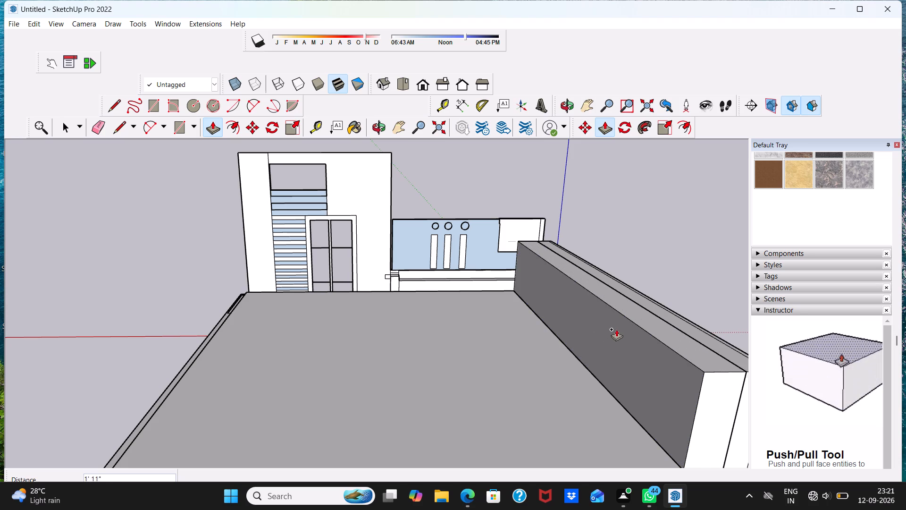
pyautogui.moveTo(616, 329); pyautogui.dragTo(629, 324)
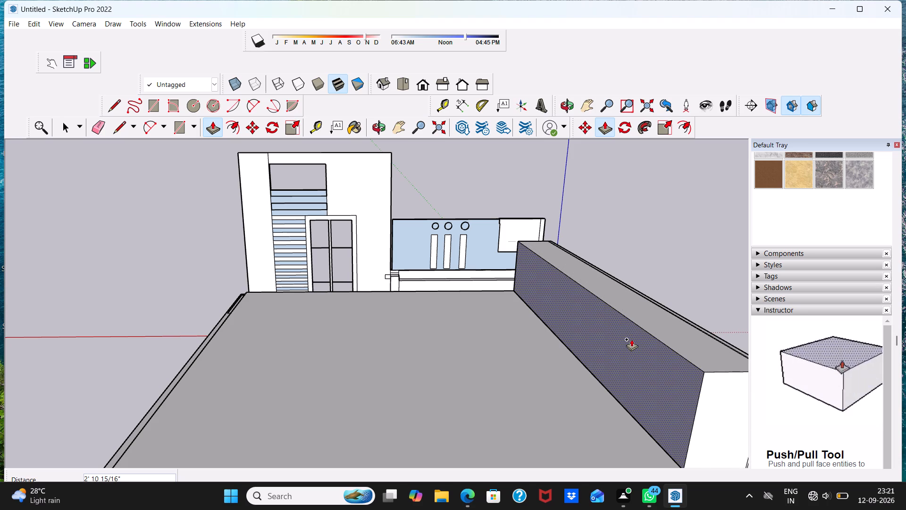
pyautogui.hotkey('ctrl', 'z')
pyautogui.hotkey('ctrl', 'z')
# Move the side parapet wall's outer face about 2 3/8" with Push/Pull to meet the roof slab's edge.
pyautogui.moveTo(577, 338); pyautogui.dragTo(265, 428, button='middle')
pyautogui.moveTo(203, 442); pyautogui.dragTo(164, 280, button='middle')
pyautogui.scroll(3, 165, 287)
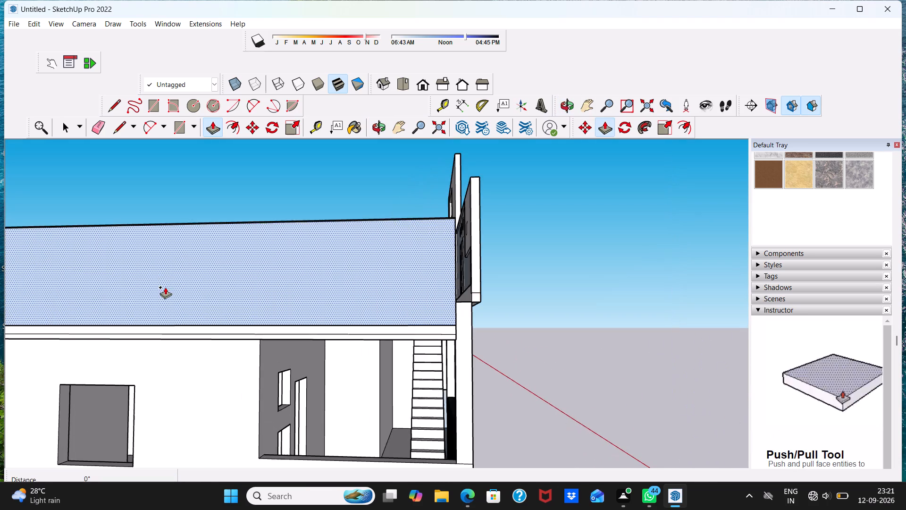
pyautogui.moveTo(166, 288); pyautogui.dragTo(182, 352, button='middle')
pyautogui.scroll(3, 197, 393)
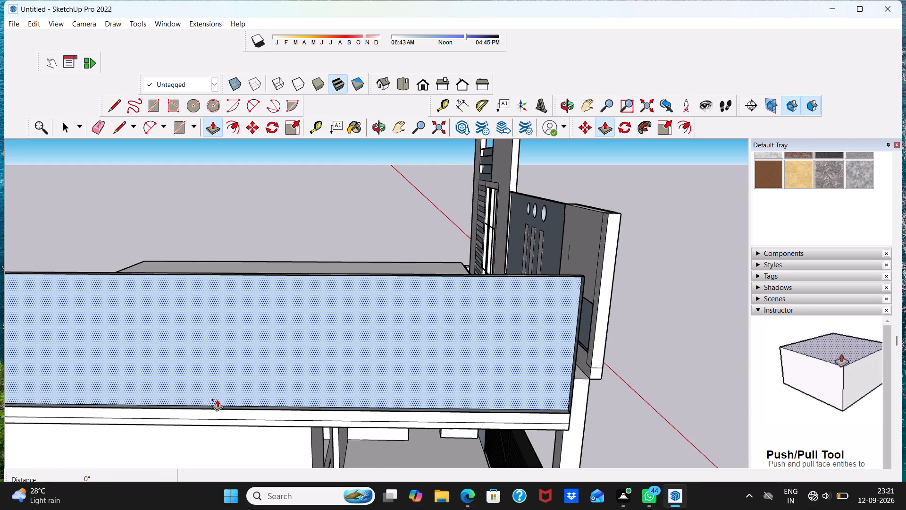
pyautogui.scroll(4, 217, 399)
pyautogui.click(218, 362)
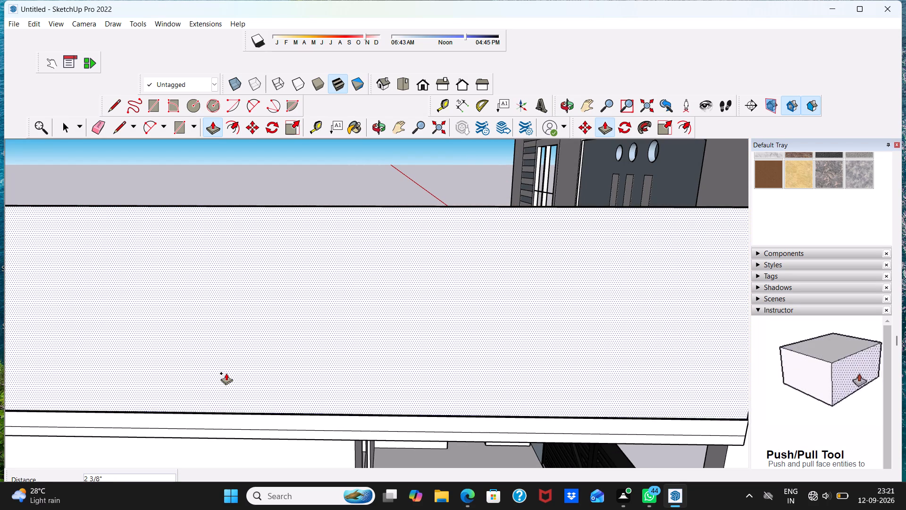
pyautogui.click(226, 373)
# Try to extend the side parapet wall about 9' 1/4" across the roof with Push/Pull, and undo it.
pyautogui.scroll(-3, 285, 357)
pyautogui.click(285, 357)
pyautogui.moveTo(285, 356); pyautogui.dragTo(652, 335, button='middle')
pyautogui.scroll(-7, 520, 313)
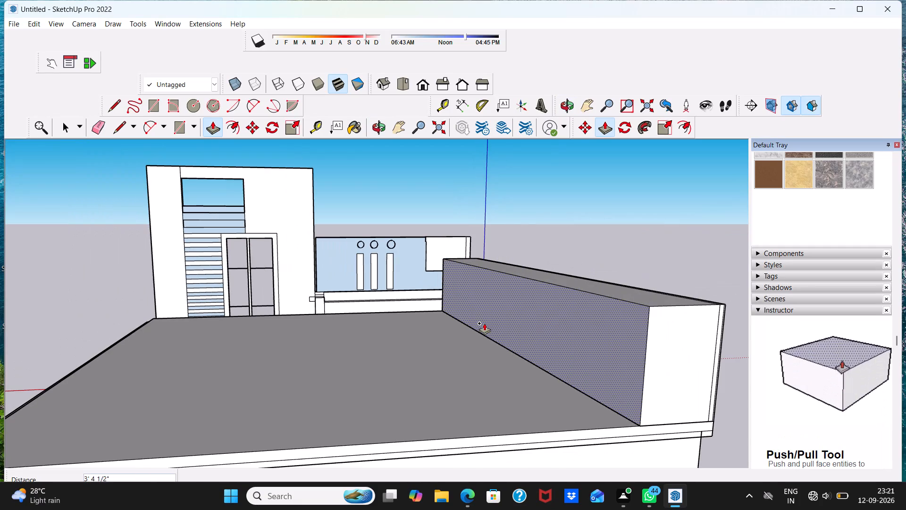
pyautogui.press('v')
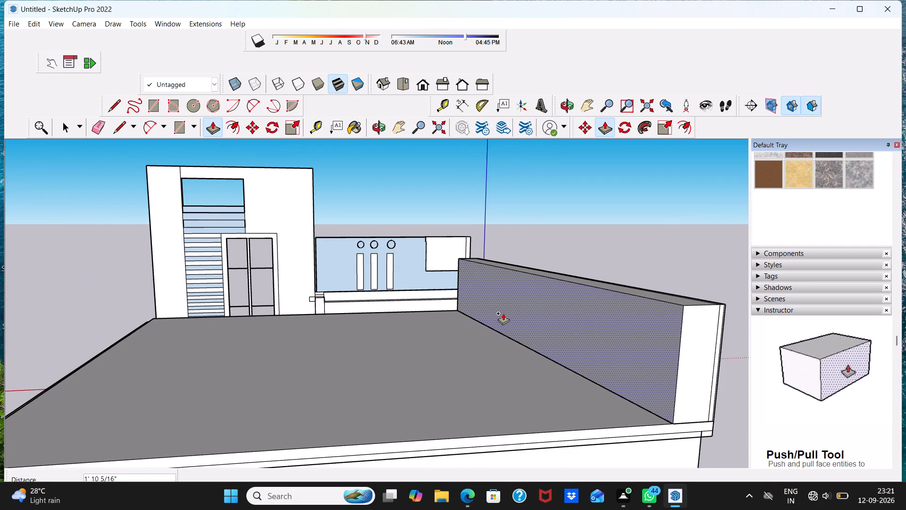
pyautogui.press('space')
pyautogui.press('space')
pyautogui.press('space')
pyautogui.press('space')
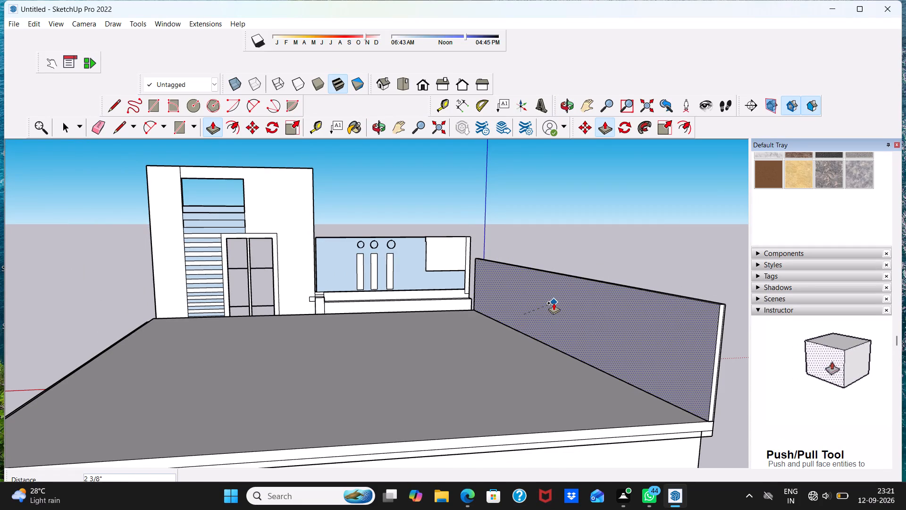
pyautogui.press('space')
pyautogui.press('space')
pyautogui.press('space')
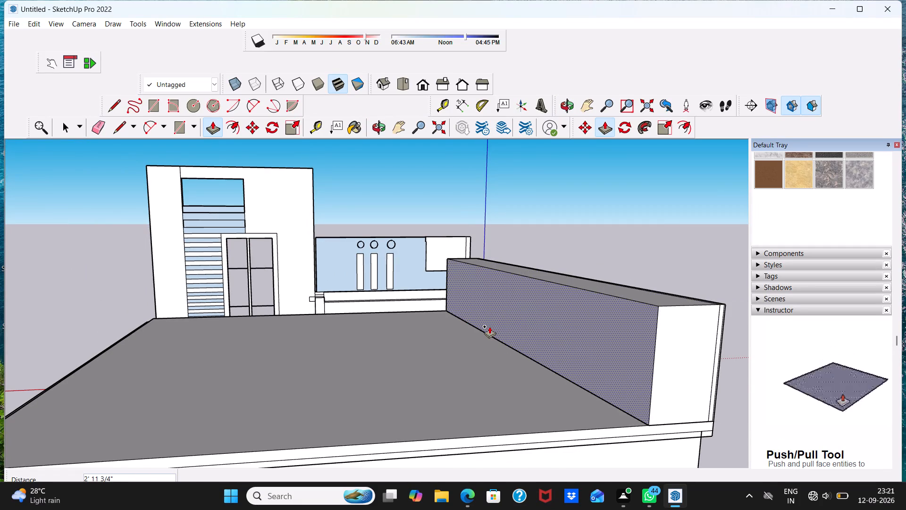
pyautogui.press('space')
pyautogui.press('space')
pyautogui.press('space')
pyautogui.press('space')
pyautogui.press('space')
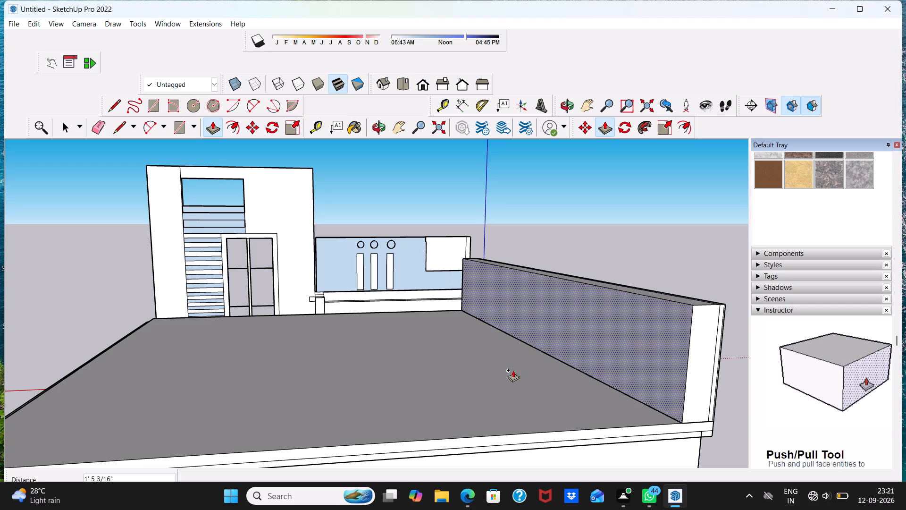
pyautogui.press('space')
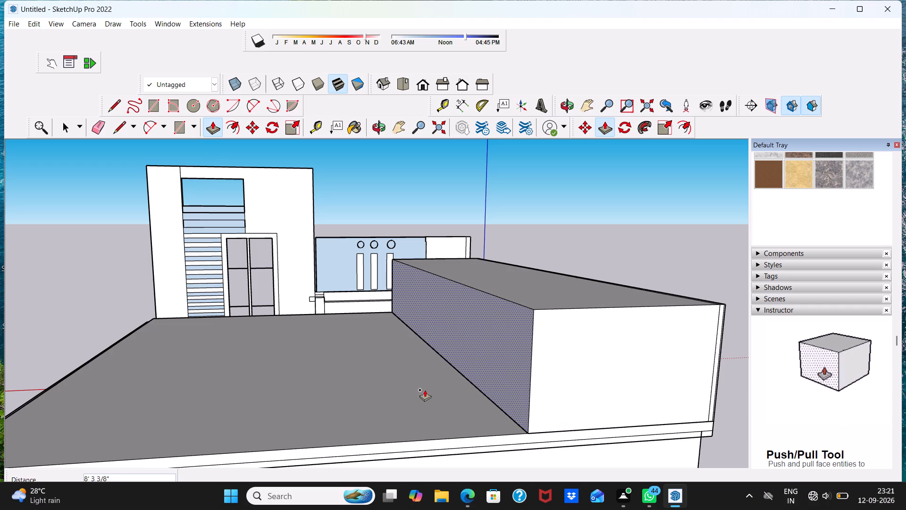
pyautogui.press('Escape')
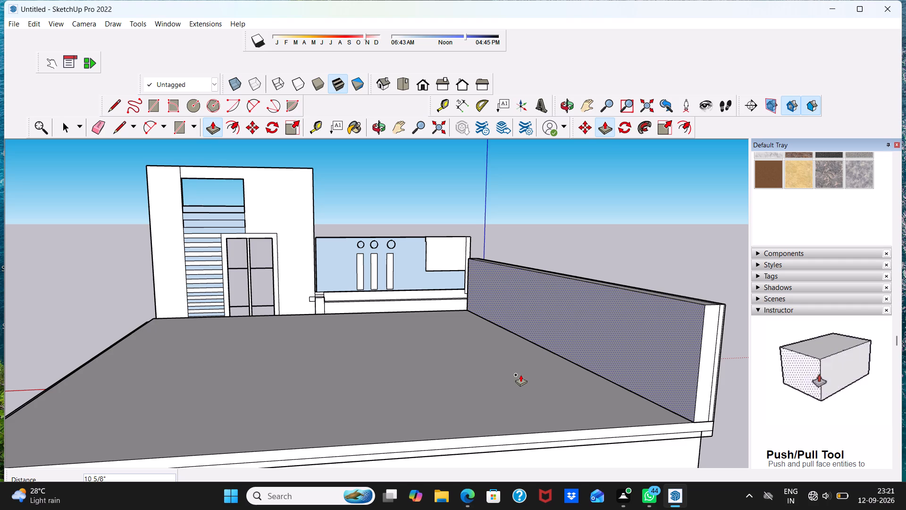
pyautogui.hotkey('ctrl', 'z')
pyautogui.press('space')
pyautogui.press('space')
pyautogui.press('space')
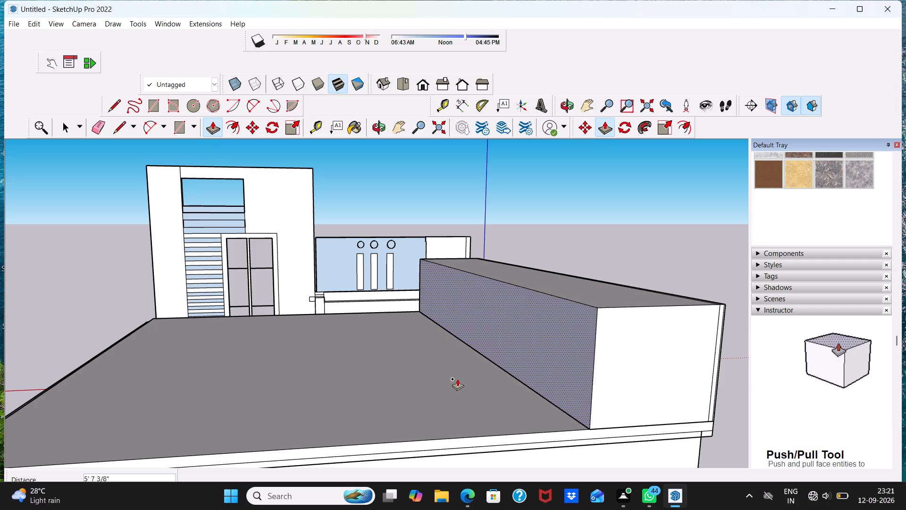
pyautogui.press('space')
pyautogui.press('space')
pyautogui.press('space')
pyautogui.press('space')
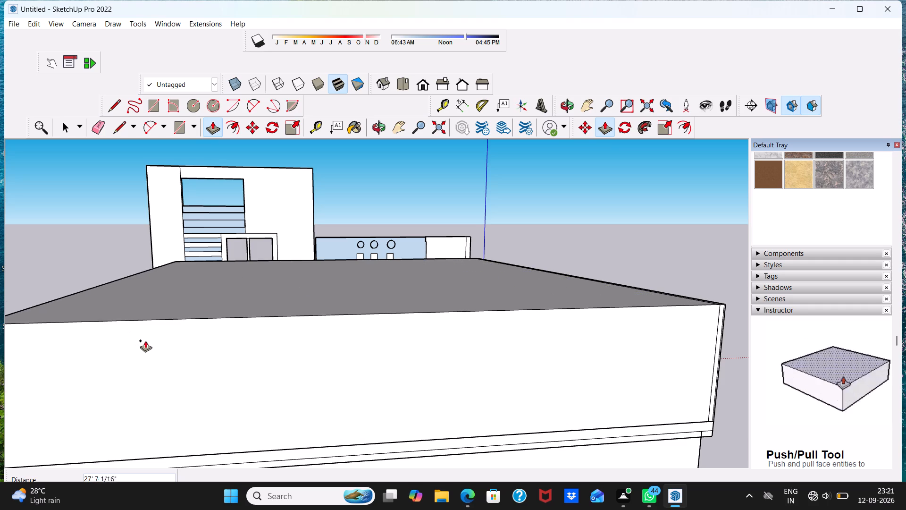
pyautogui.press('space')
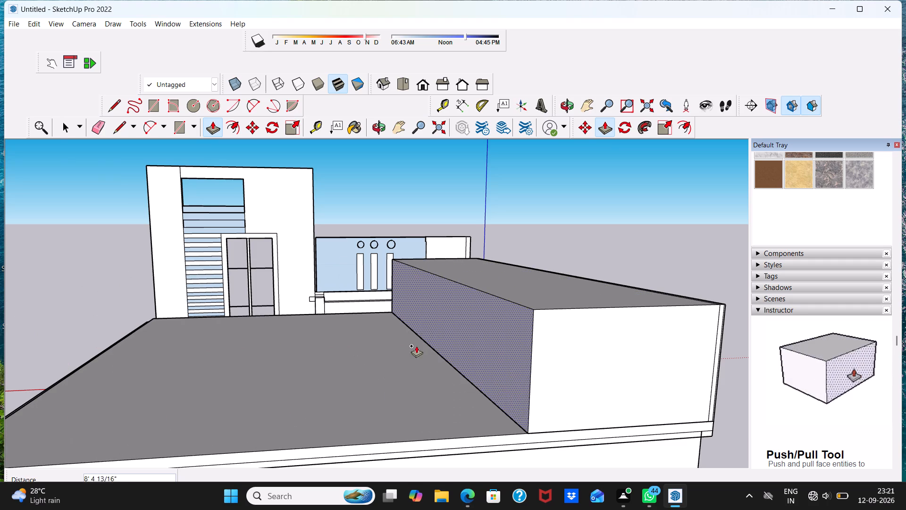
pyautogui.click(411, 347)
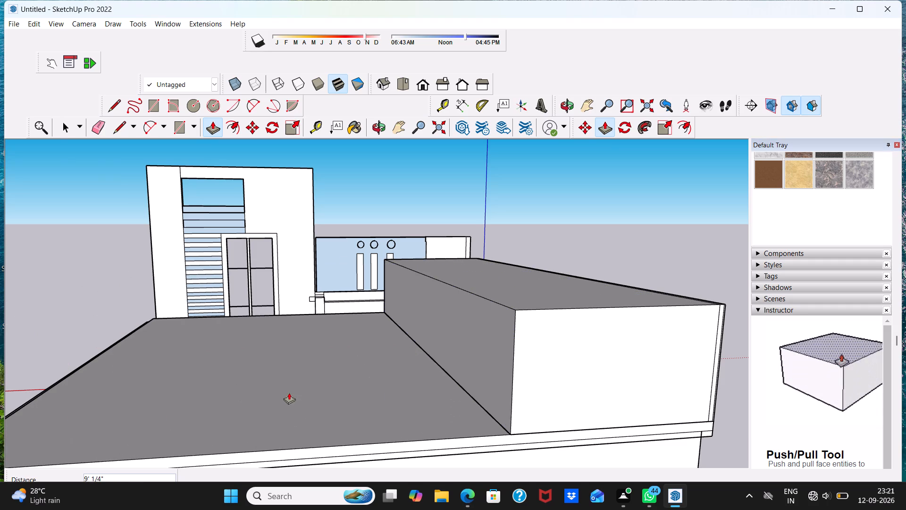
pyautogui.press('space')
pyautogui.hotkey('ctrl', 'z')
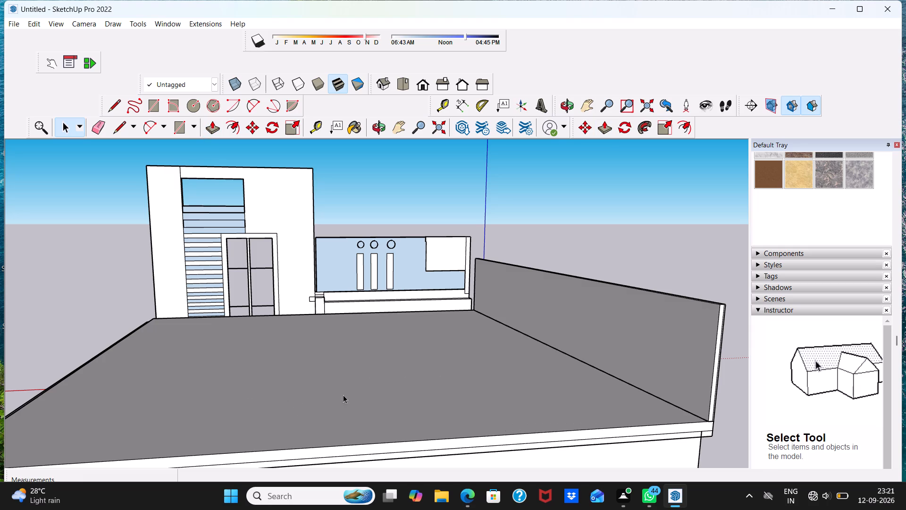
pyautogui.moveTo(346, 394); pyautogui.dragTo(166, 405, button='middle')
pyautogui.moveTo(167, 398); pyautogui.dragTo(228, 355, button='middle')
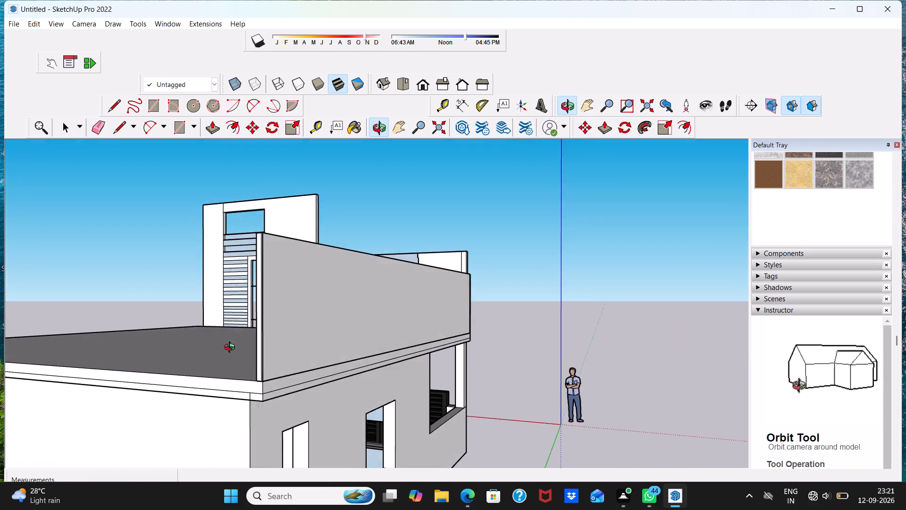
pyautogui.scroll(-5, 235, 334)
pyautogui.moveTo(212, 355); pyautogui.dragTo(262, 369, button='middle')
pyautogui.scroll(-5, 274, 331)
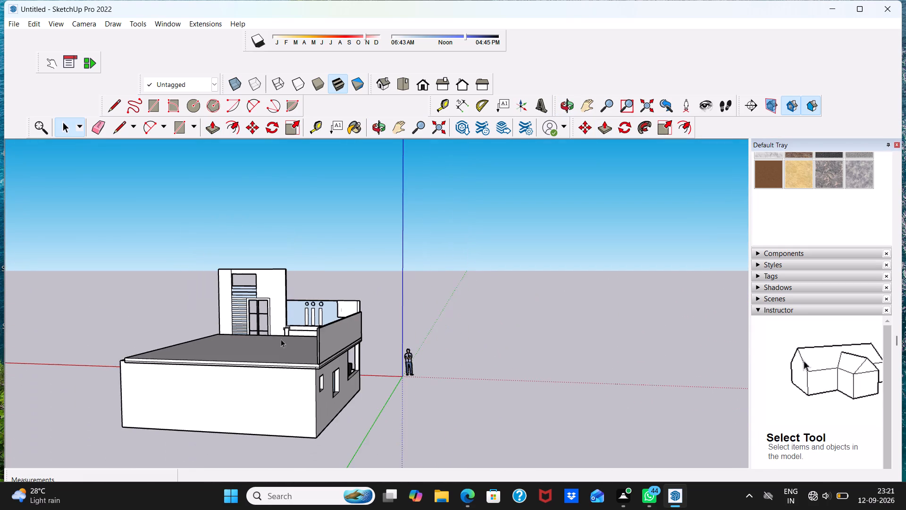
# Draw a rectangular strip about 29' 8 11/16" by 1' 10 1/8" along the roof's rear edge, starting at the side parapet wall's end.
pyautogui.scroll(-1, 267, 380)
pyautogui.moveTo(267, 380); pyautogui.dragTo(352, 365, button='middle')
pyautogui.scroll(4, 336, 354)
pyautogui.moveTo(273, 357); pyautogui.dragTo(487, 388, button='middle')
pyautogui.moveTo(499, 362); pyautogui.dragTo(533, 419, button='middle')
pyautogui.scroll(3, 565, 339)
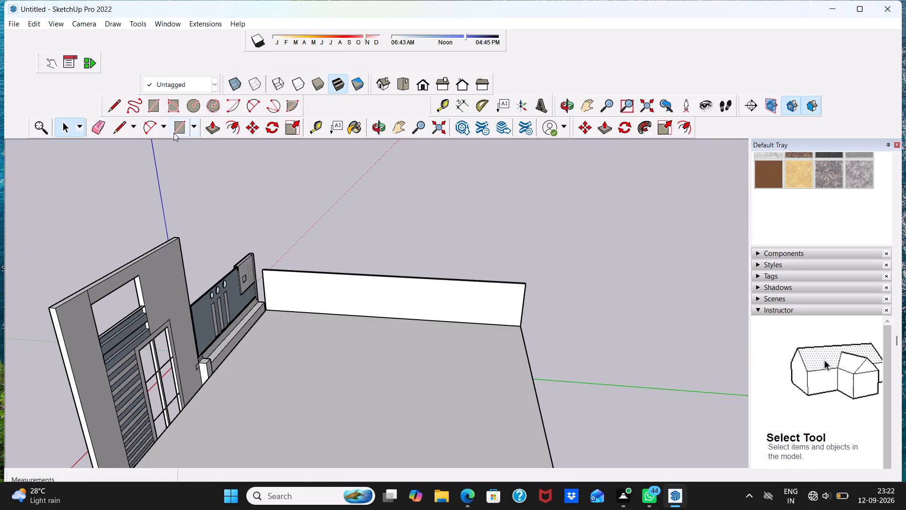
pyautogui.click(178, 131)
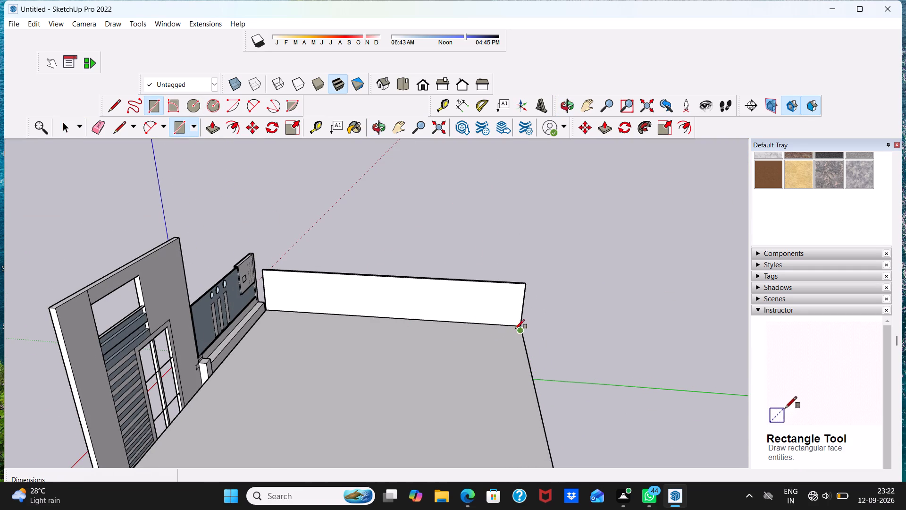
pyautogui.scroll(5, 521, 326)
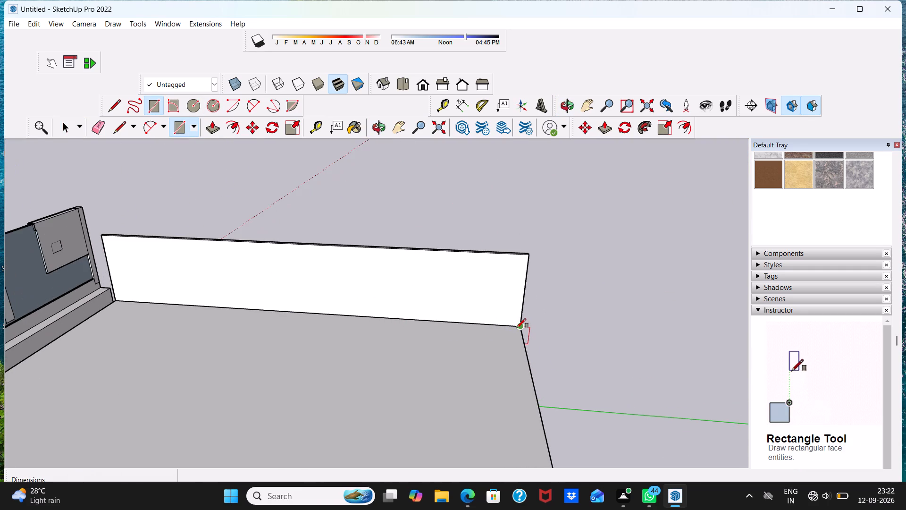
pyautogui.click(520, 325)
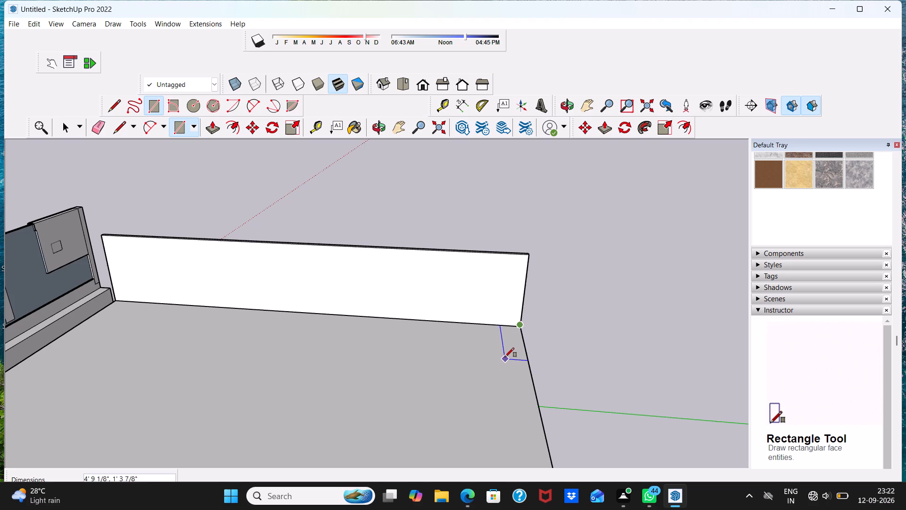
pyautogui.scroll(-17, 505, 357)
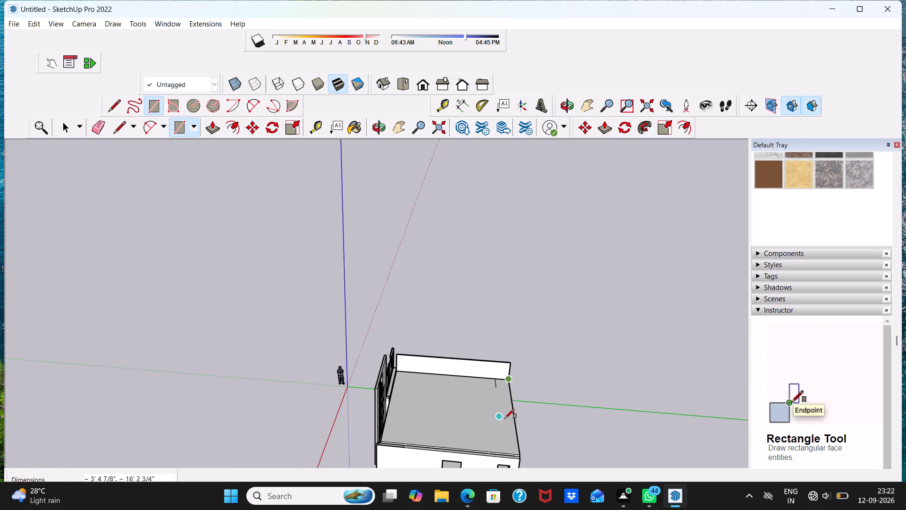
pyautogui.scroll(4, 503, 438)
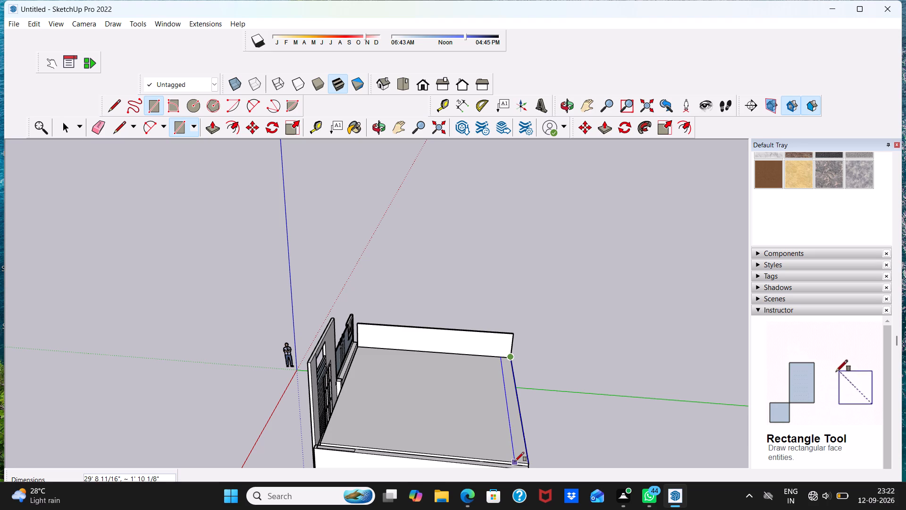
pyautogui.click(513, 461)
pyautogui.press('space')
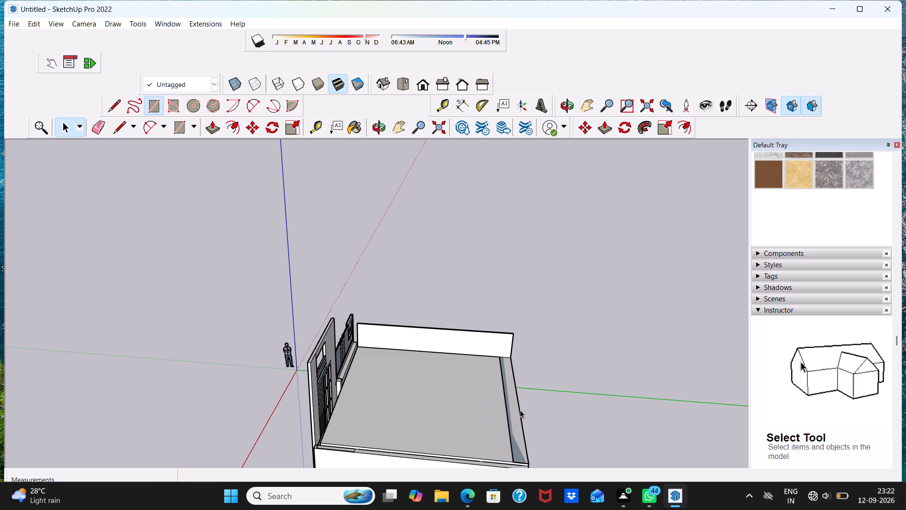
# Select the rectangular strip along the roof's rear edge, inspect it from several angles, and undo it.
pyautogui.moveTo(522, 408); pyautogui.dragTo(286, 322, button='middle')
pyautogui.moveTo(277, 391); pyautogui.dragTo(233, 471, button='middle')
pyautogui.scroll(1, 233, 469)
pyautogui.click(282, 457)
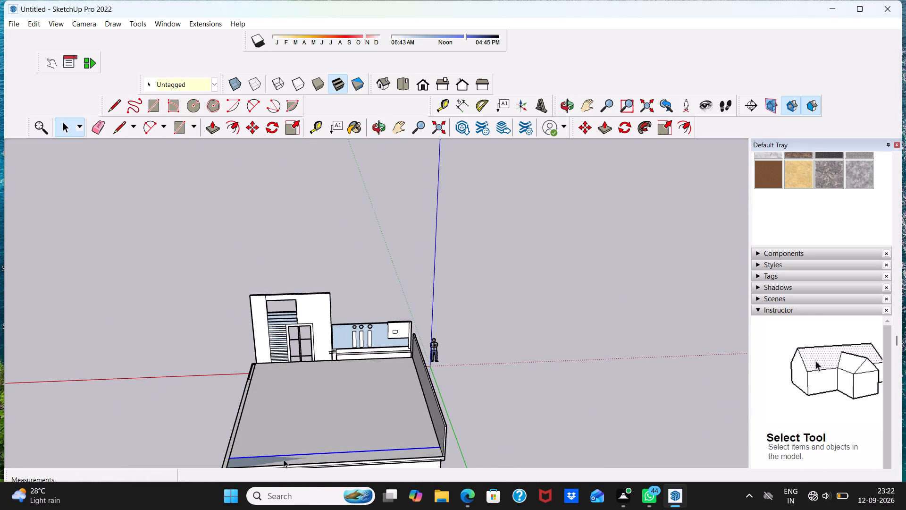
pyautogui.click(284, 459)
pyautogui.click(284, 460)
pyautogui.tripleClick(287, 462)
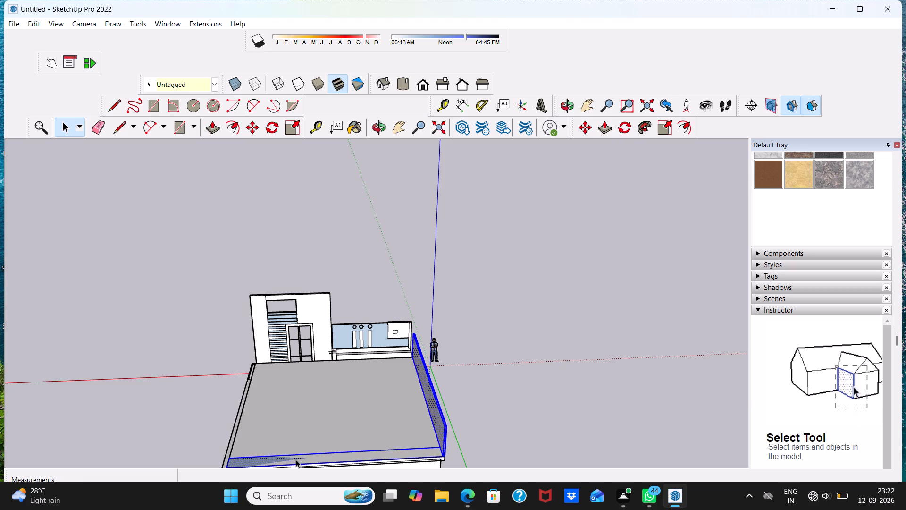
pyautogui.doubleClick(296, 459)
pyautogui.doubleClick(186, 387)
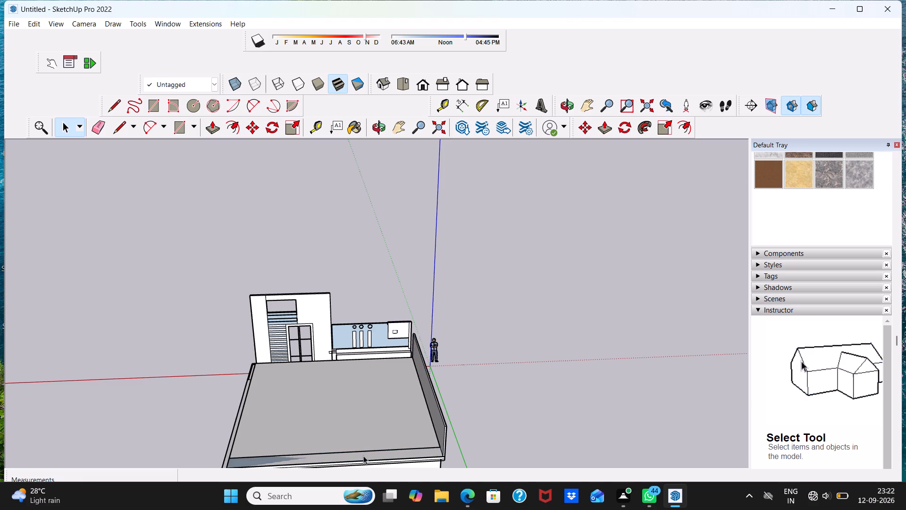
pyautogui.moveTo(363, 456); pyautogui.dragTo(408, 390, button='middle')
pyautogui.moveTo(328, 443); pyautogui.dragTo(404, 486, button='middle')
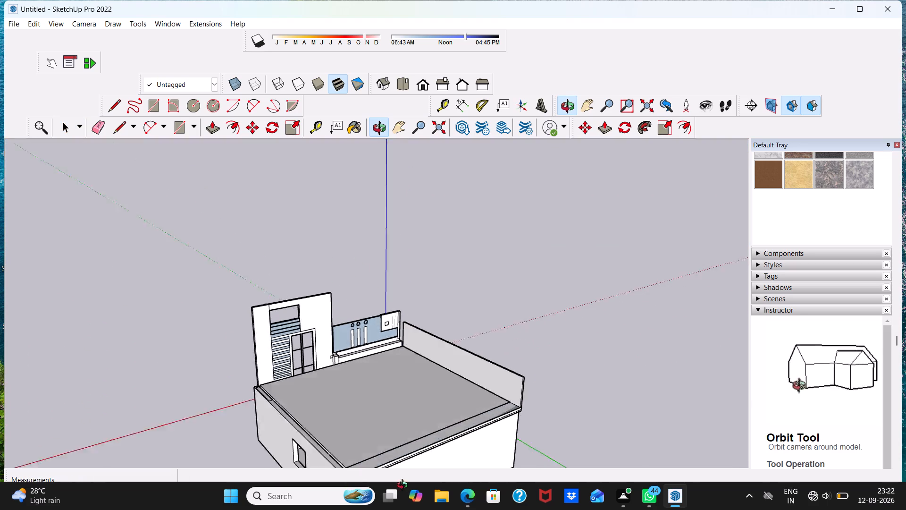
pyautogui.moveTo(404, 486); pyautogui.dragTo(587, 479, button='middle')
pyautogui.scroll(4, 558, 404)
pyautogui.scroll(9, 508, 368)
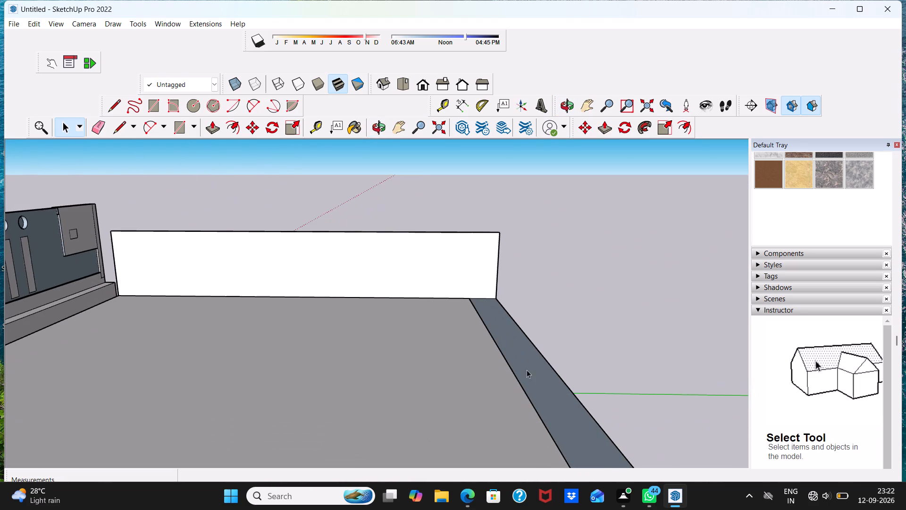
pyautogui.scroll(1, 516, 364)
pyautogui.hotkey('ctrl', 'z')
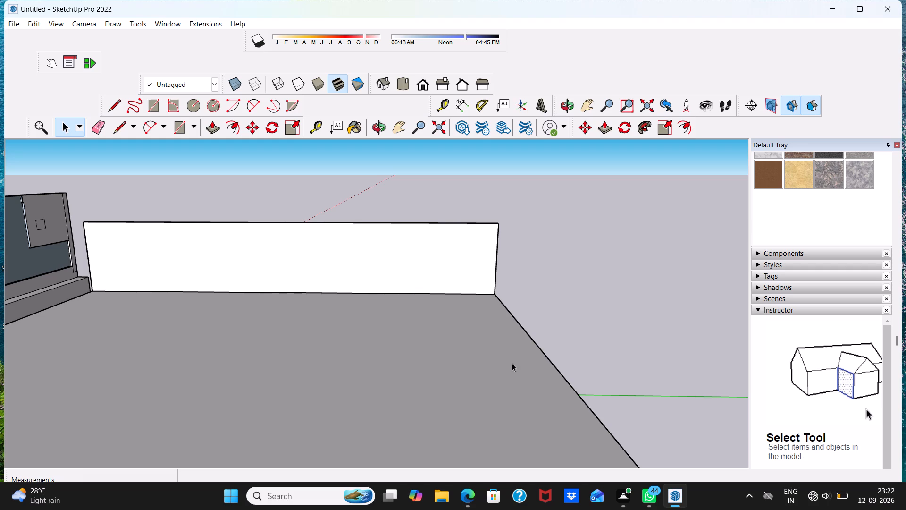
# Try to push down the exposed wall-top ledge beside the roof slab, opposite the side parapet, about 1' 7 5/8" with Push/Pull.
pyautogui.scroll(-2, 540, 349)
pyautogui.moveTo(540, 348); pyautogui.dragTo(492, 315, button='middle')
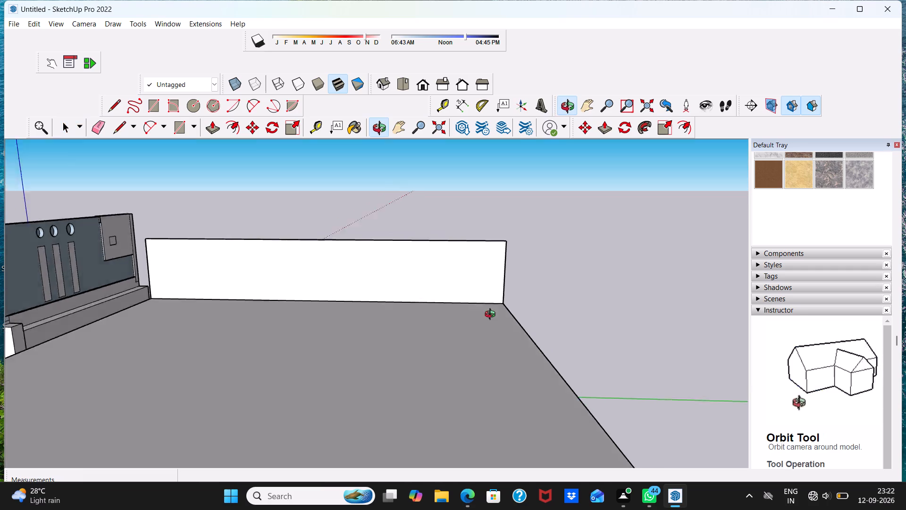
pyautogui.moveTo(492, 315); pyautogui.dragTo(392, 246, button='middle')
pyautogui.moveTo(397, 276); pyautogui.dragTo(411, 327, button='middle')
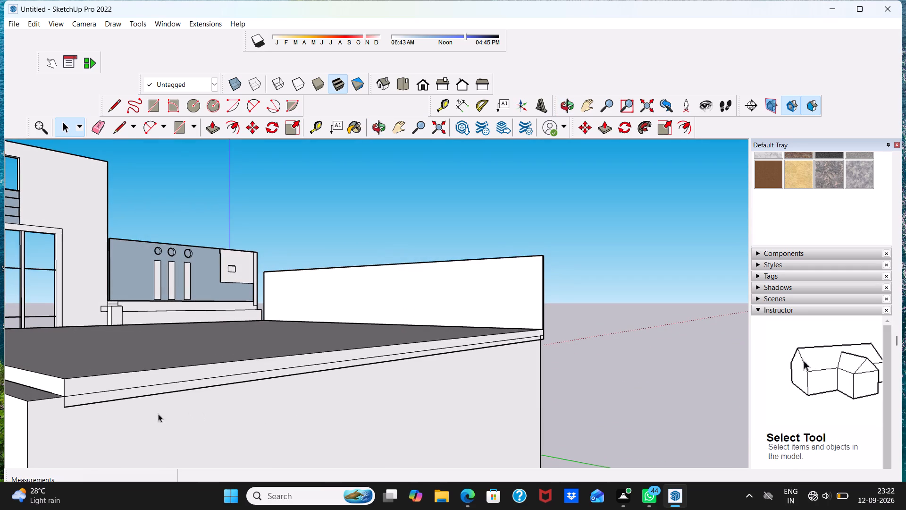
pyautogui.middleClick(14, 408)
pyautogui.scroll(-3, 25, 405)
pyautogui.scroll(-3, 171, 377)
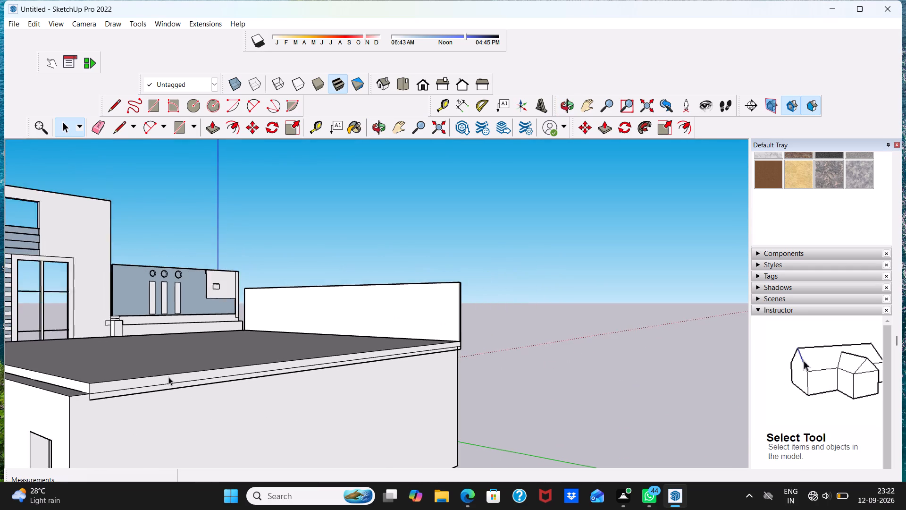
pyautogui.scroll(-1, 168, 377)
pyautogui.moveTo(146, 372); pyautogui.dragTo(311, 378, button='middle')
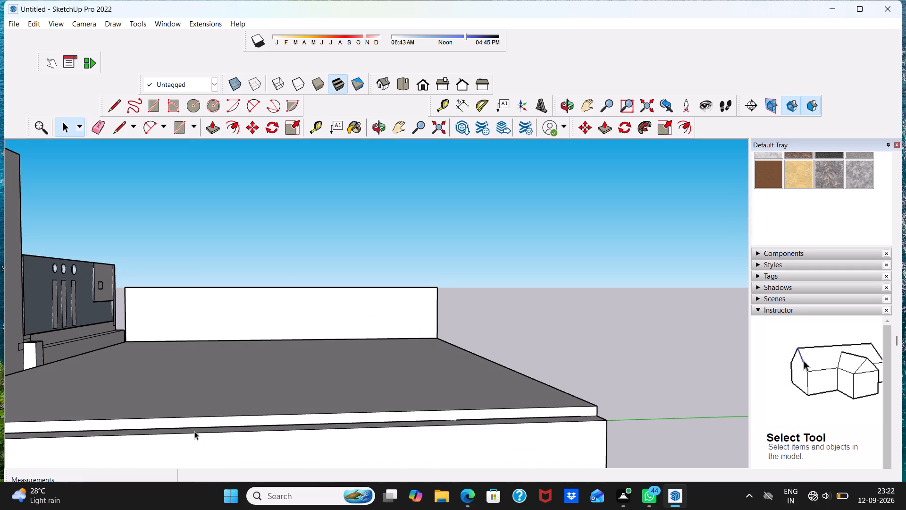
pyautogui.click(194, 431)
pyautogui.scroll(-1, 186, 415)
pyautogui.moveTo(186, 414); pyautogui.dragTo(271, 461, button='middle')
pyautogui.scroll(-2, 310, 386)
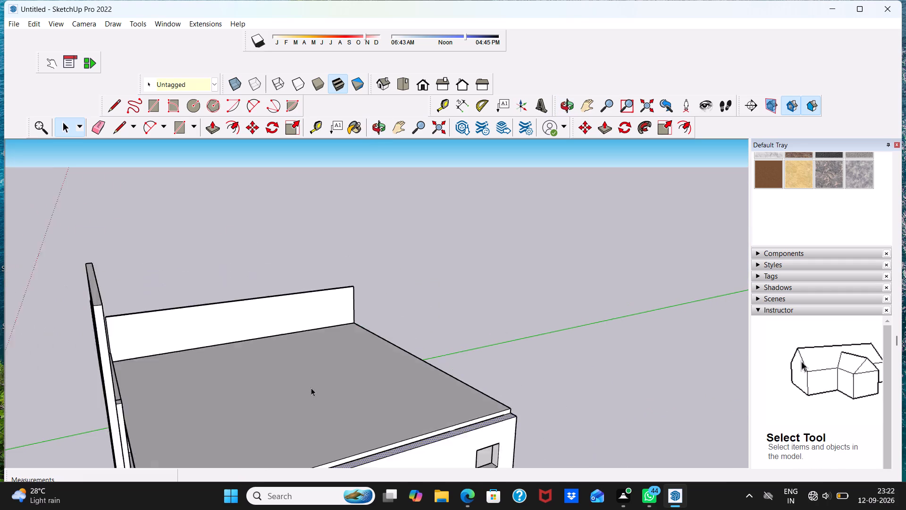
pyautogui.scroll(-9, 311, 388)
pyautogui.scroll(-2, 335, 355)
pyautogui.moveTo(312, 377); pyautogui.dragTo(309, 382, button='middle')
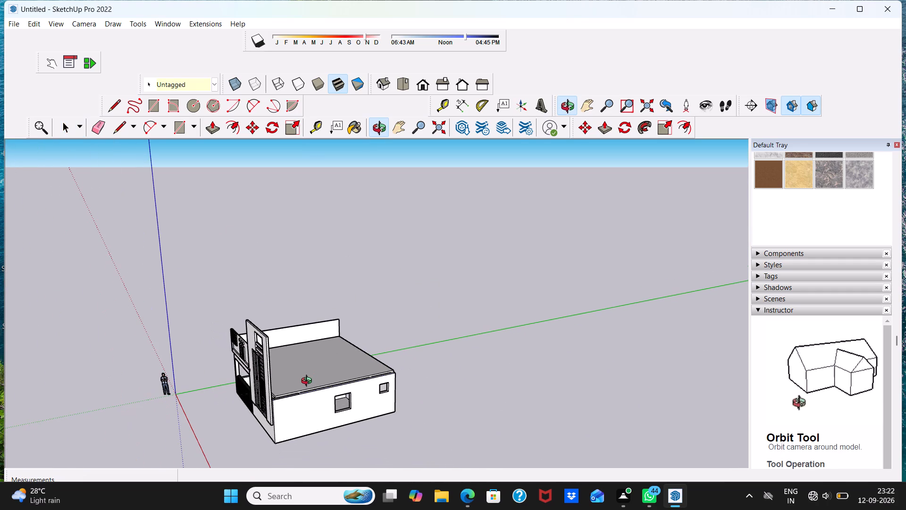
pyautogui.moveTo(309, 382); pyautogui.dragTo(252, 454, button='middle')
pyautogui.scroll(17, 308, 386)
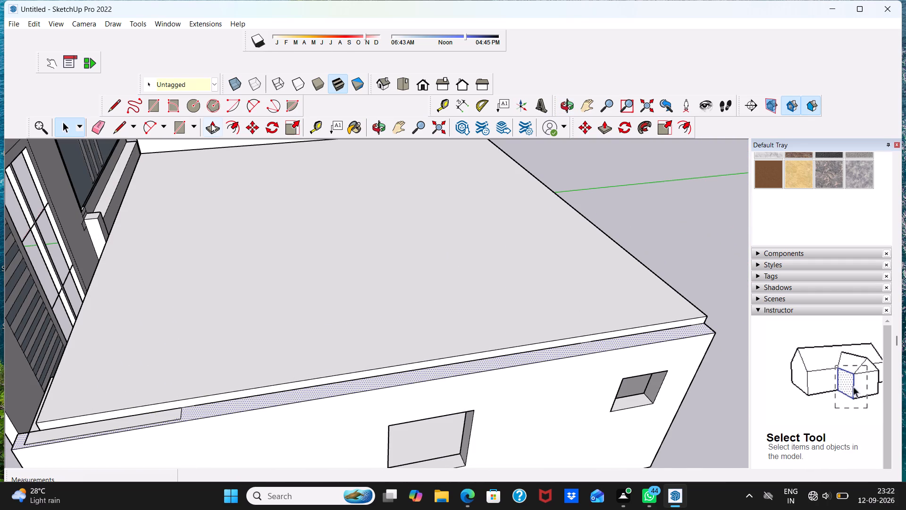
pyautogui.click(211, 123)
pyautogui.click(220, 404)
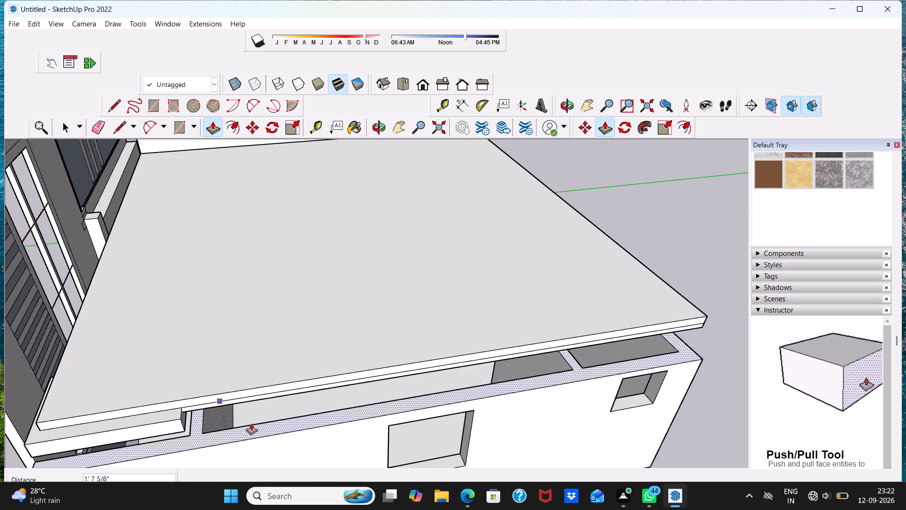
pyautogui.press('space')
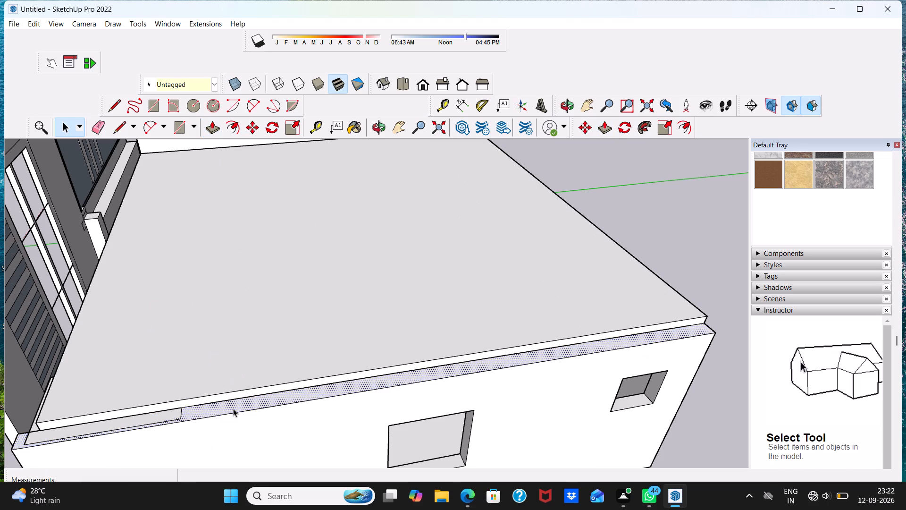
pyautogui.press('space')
# Inspect the slab edge along the wall-top ledge and undo the last two model changes.
pyautogui.scroll(4, 91, 412)
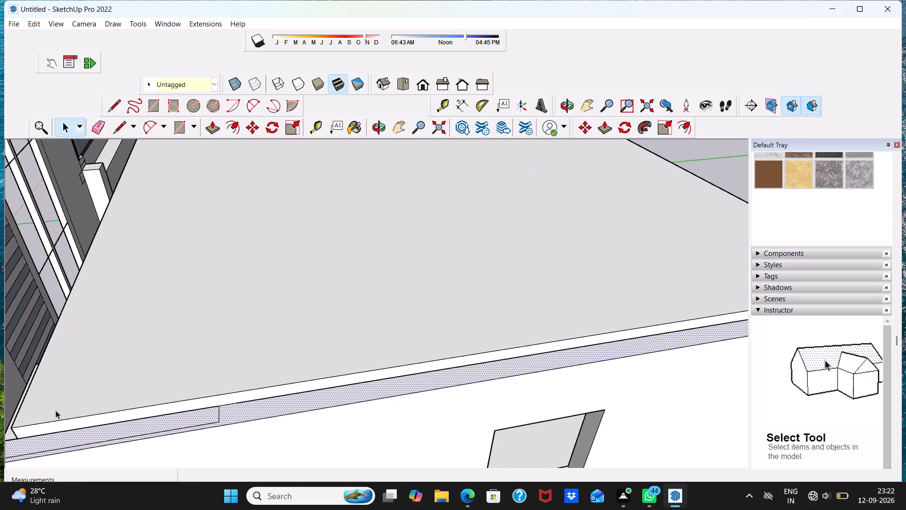
pyautogui.scroll(2, 8, 406)
pyautogui.scroll(-7, 229, 457)
pyautogui.scroll(-2, 589, 422)
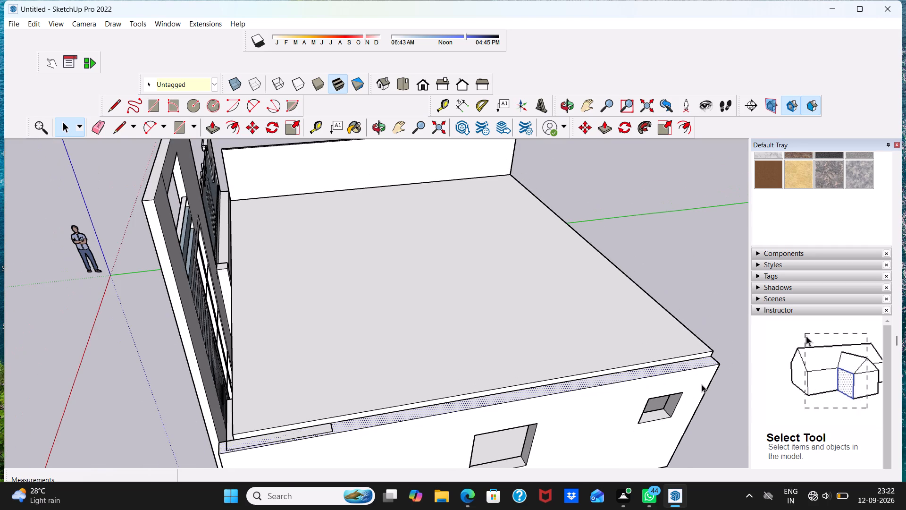
pyautogui.scroll(2, 710, 372)
pyautogui.moveTo(710, 372); pyautogui.dragTo(349, 300, button='middle')
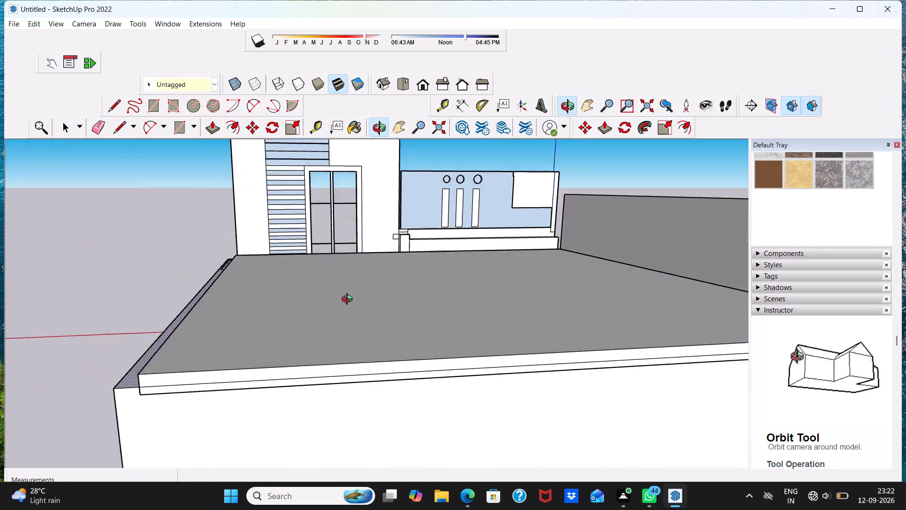
pyautogui.moveTo(349, 300); pyautogui.dragTo(301, 334, button='middle')
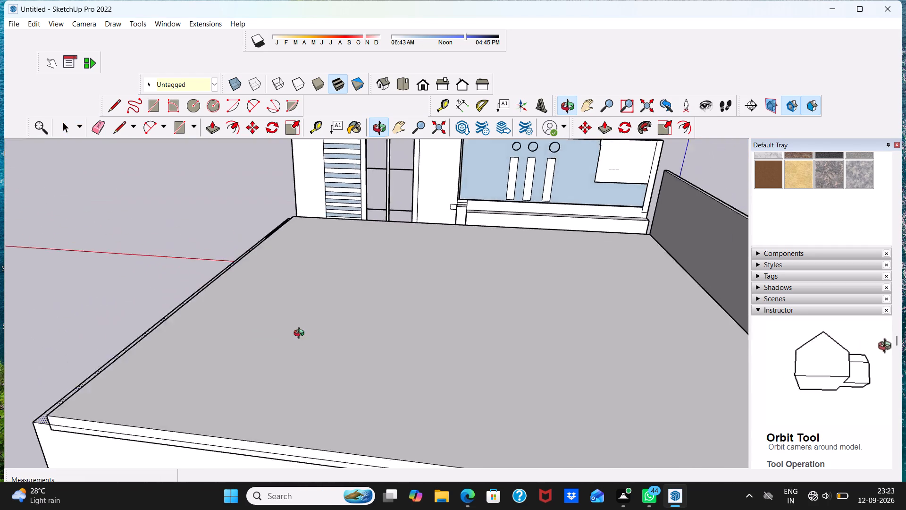
pyautogui.moveTo(301, 334); pyautogui.dragTo(337, 313, button='middle')
pyautogui.hotkey('ctrl', 'z')
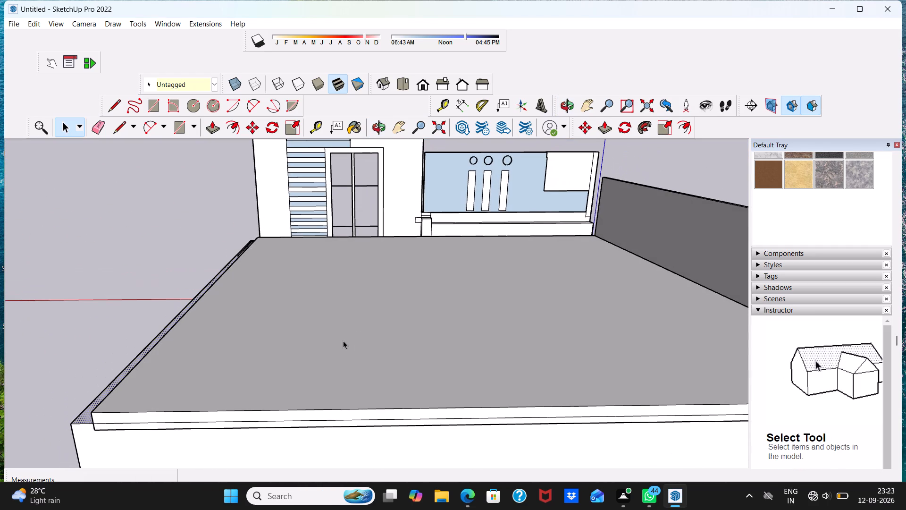
pyautogui.hotkey('ctrl', 'z')
pyautogui.scroll(-4, 341, 344)
pyautogui.moveTo(340, 343); pyautogui.dragTo(316, 375, button='middle')
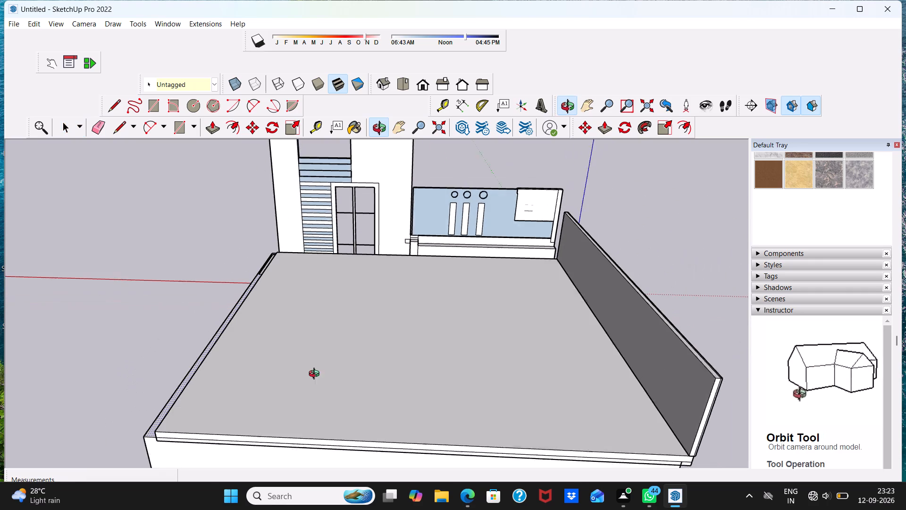
pyautogui.moveTo(316, 375); pyautogui.dragTo(316, 375, button='middle')
# Draw a rectangle about 41' 4 1/4" by 5" diagonally across the roof slab, from its facade corner to the opposite corner by the parapet.
pyautogui.click(157, 118)
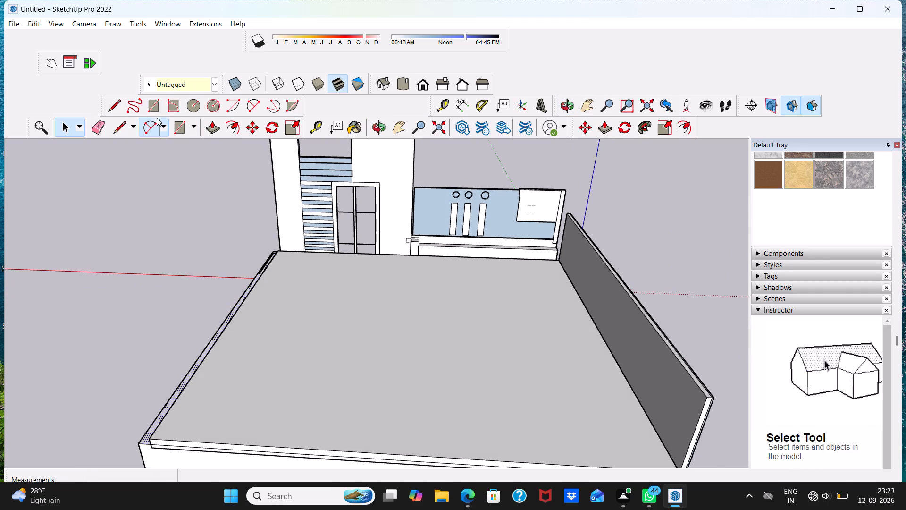
pyautogui.click(155, 105)
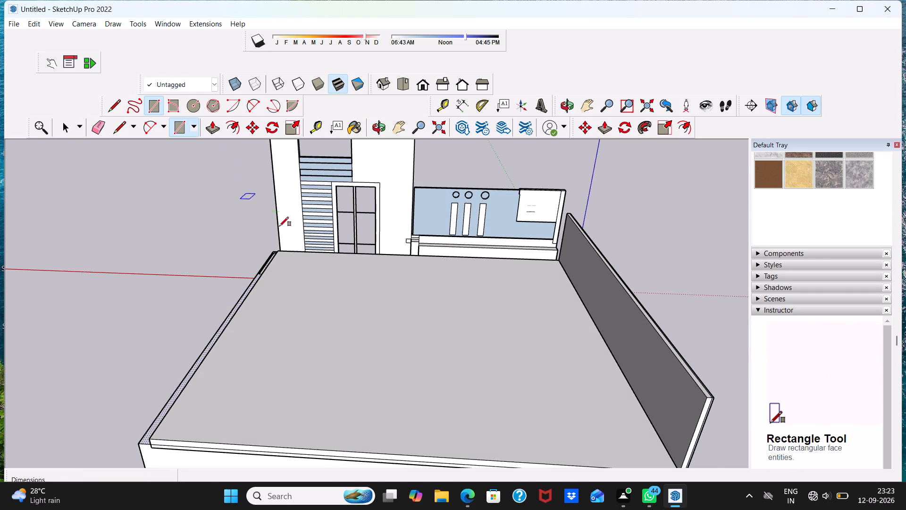
pyautogui.click(279, 253)
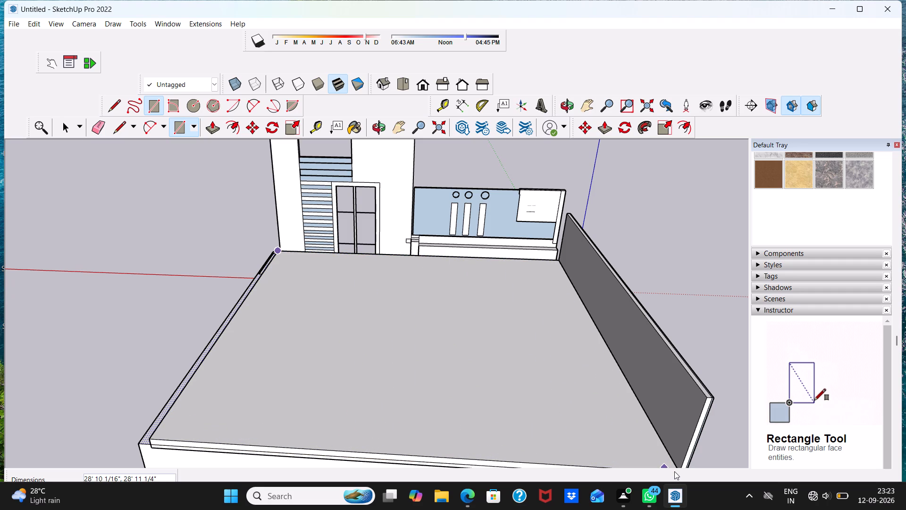
pyautogui.scroll(4, 667, 451)
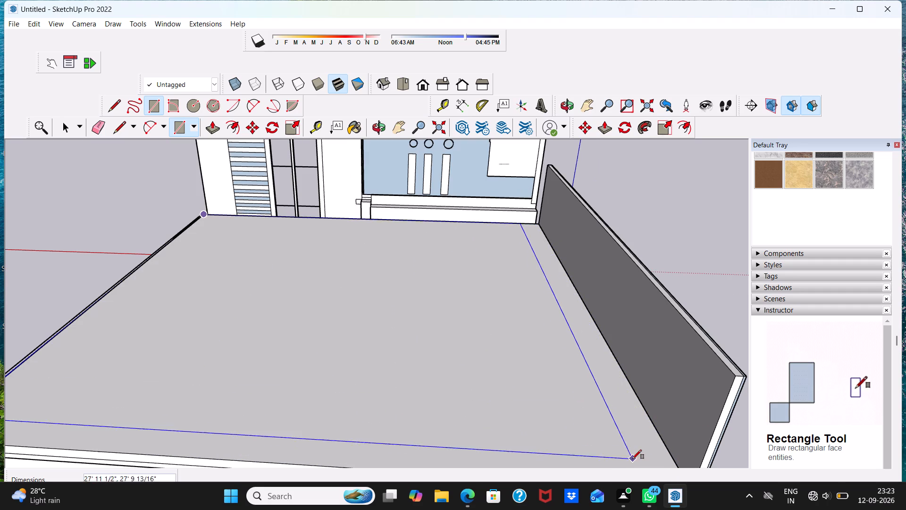
pyautogui.scroll(-12, 646, 446)
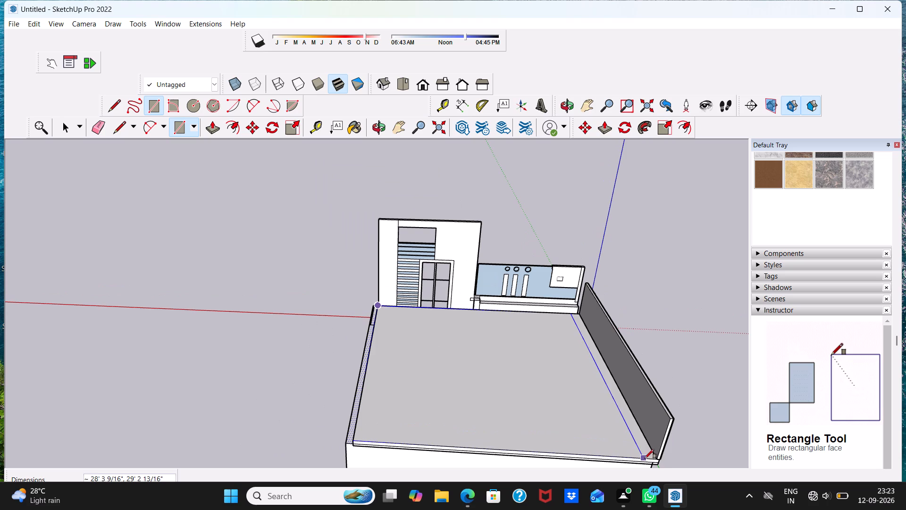
pyautogui.scroll(4, 650, 464)
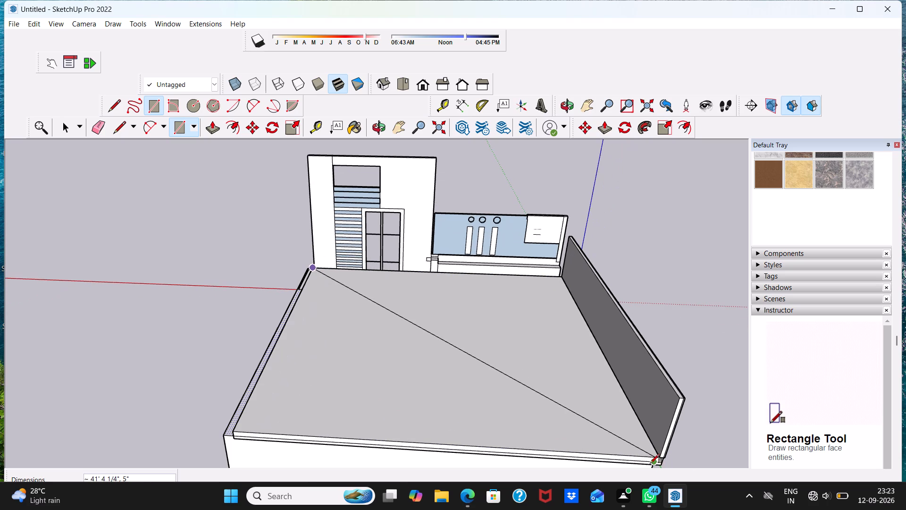
pyautogui.click(655, 456)
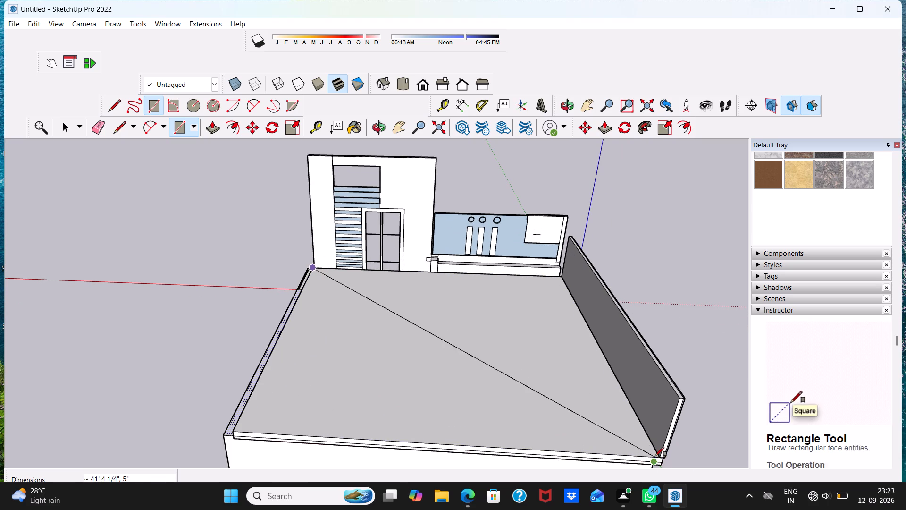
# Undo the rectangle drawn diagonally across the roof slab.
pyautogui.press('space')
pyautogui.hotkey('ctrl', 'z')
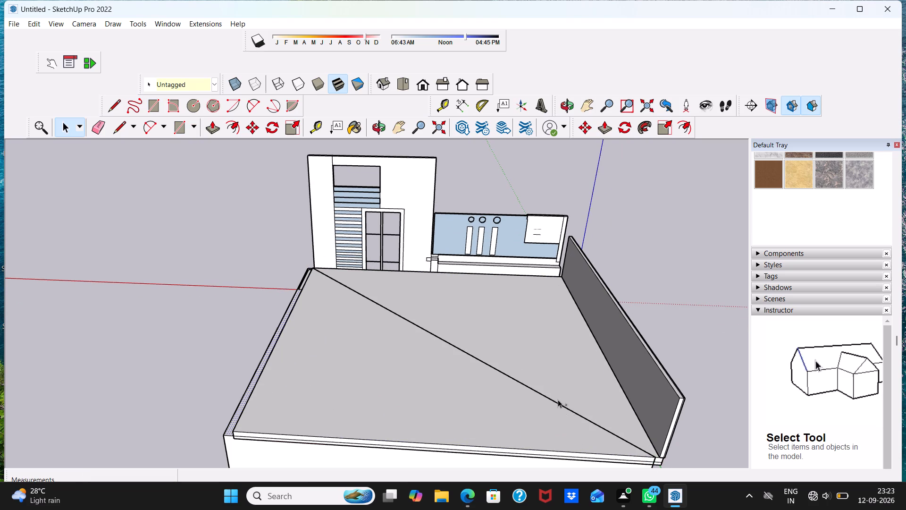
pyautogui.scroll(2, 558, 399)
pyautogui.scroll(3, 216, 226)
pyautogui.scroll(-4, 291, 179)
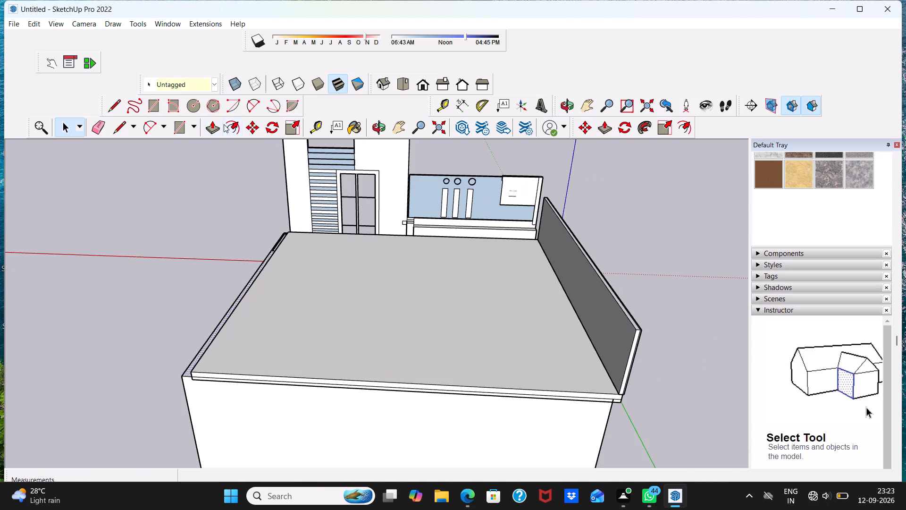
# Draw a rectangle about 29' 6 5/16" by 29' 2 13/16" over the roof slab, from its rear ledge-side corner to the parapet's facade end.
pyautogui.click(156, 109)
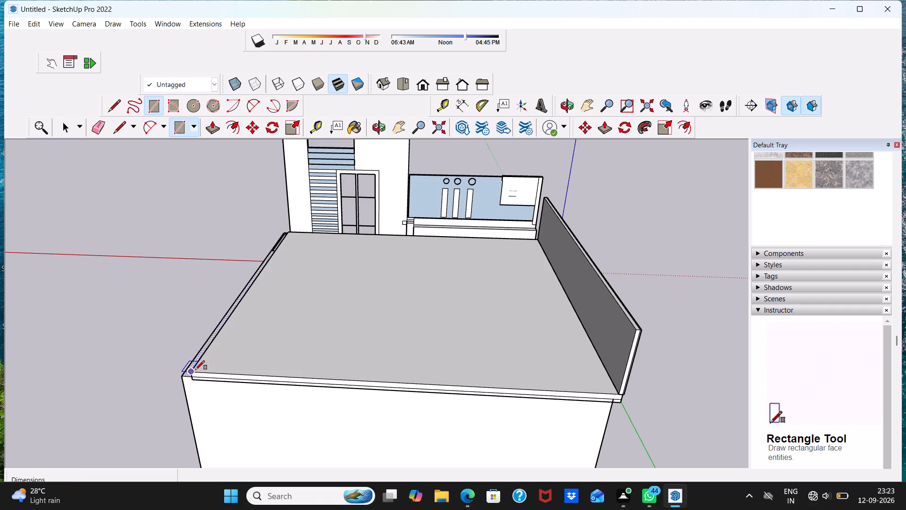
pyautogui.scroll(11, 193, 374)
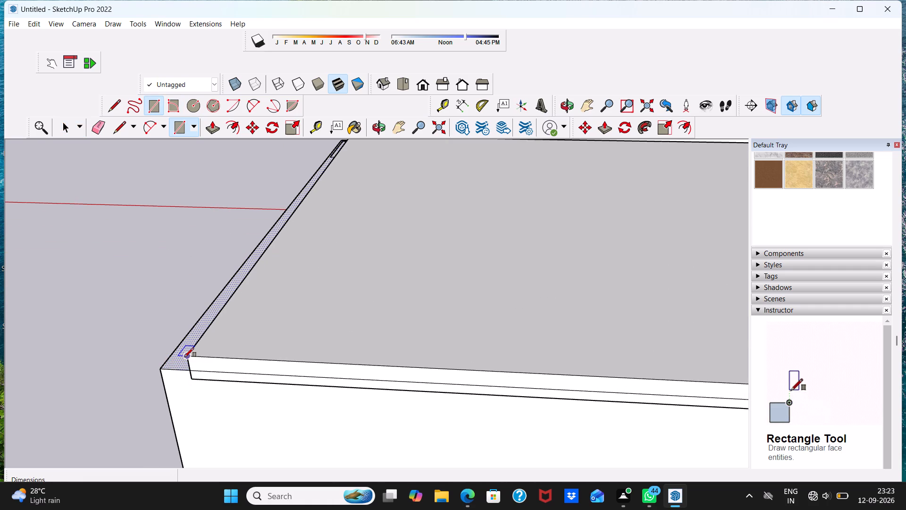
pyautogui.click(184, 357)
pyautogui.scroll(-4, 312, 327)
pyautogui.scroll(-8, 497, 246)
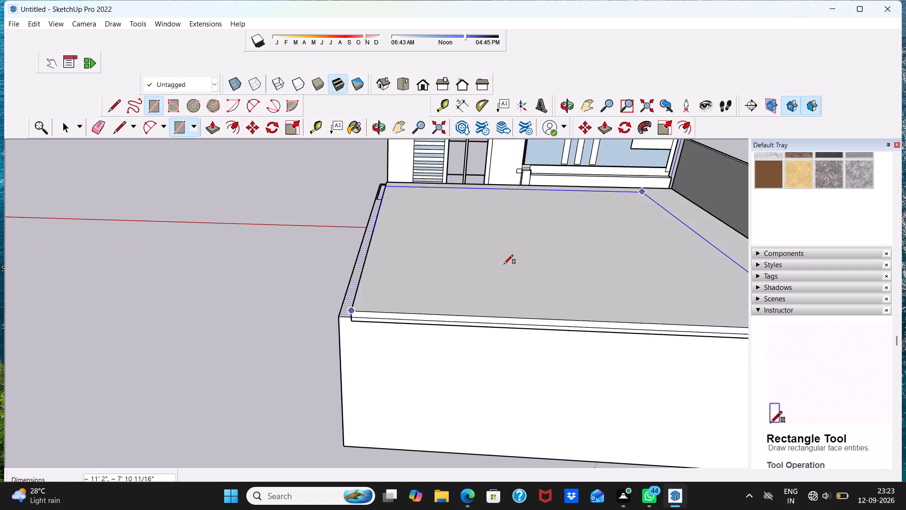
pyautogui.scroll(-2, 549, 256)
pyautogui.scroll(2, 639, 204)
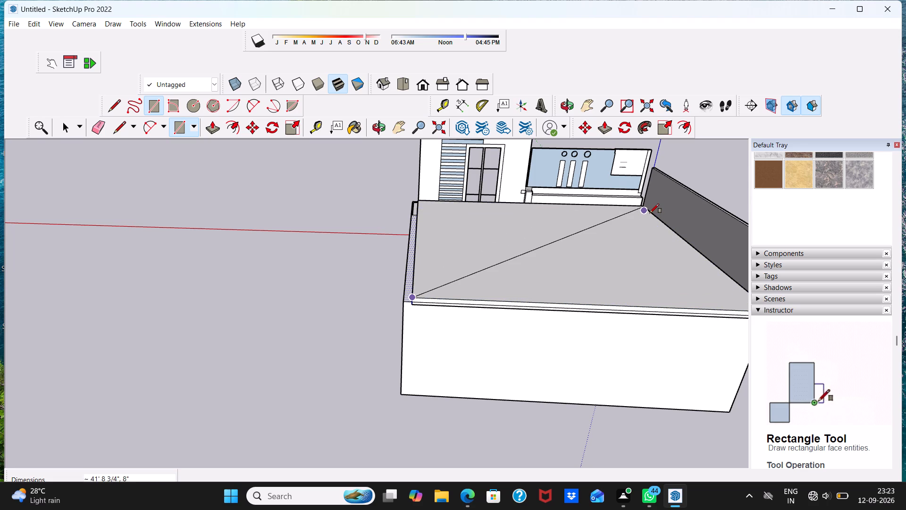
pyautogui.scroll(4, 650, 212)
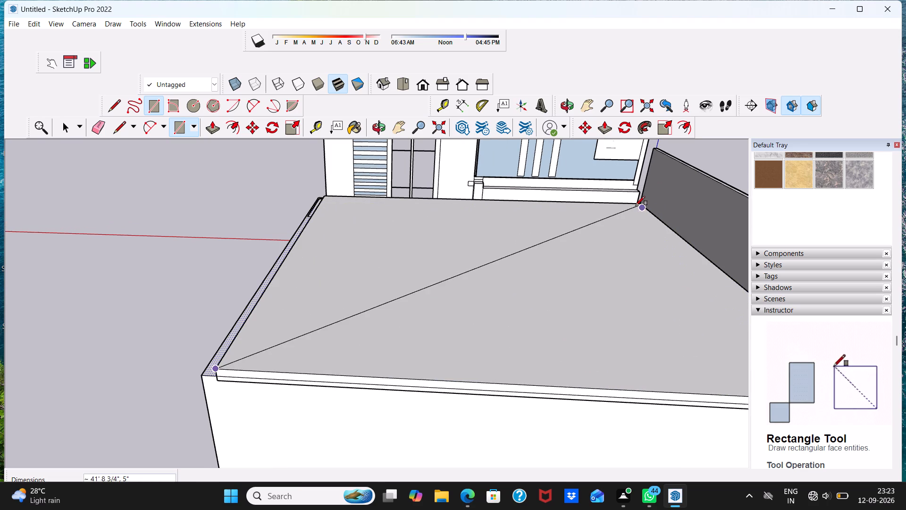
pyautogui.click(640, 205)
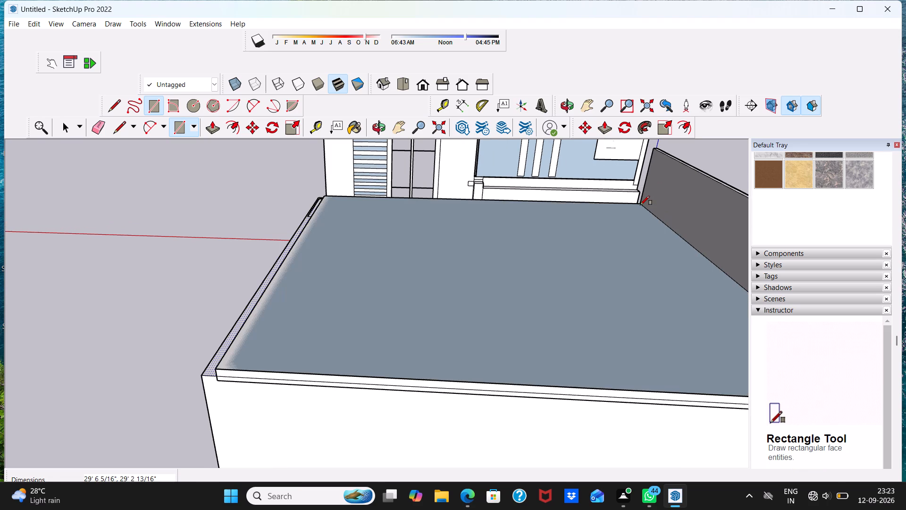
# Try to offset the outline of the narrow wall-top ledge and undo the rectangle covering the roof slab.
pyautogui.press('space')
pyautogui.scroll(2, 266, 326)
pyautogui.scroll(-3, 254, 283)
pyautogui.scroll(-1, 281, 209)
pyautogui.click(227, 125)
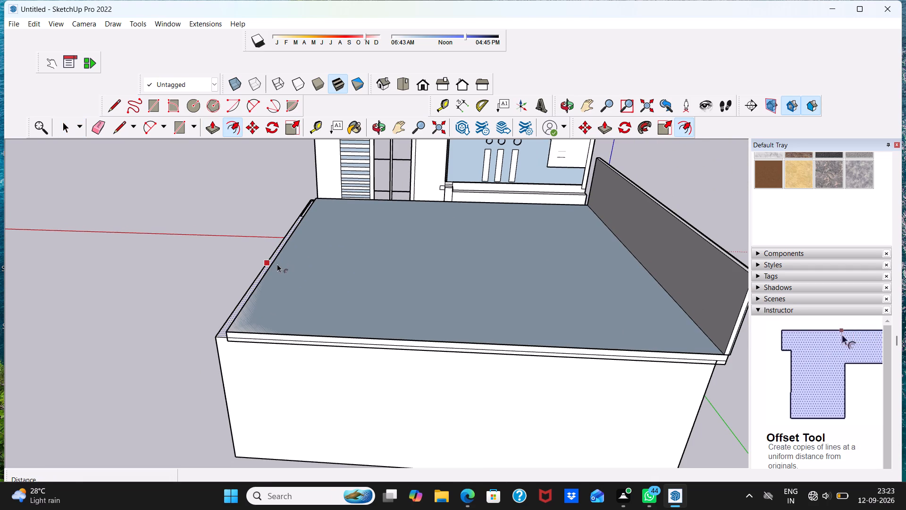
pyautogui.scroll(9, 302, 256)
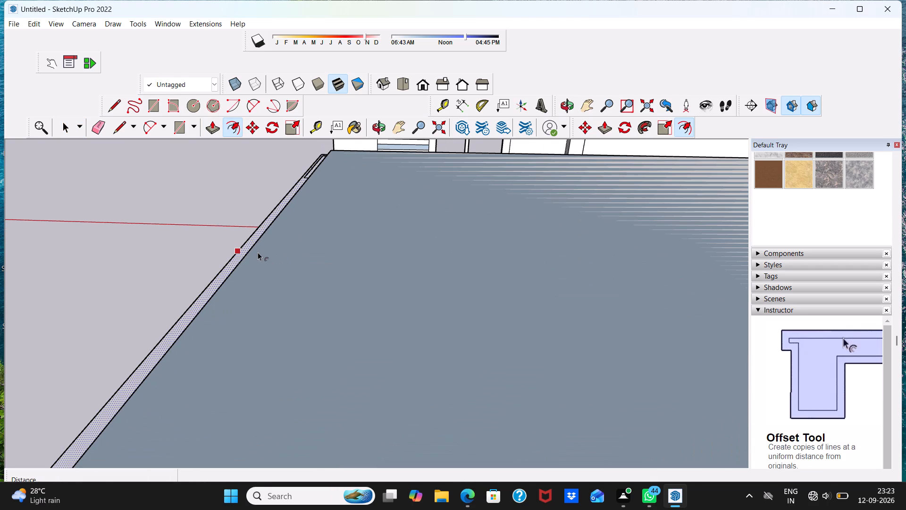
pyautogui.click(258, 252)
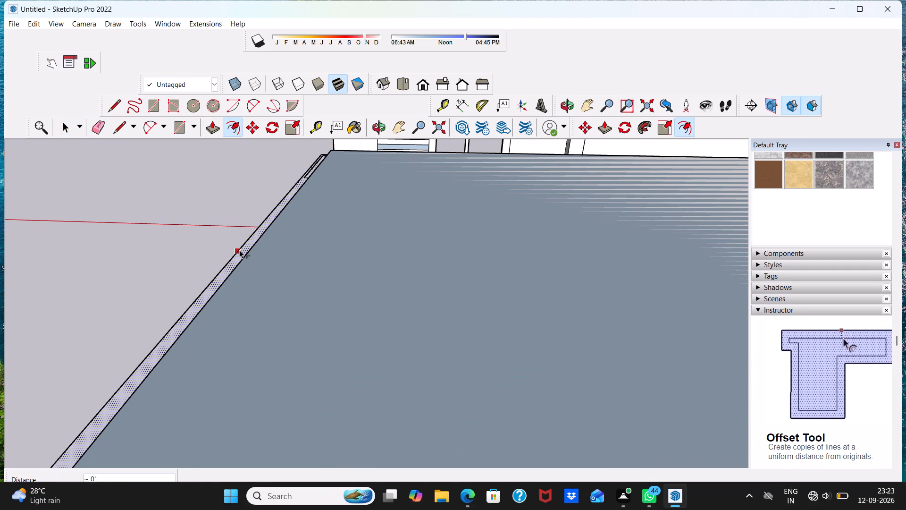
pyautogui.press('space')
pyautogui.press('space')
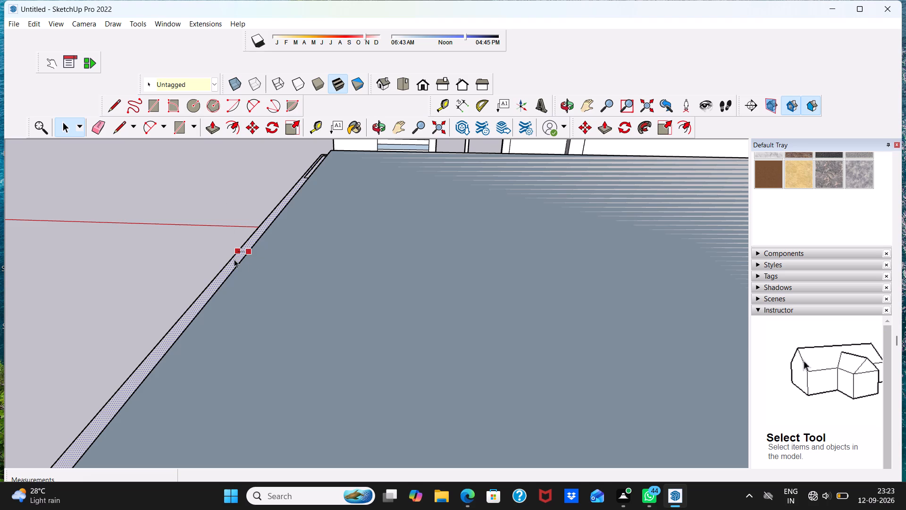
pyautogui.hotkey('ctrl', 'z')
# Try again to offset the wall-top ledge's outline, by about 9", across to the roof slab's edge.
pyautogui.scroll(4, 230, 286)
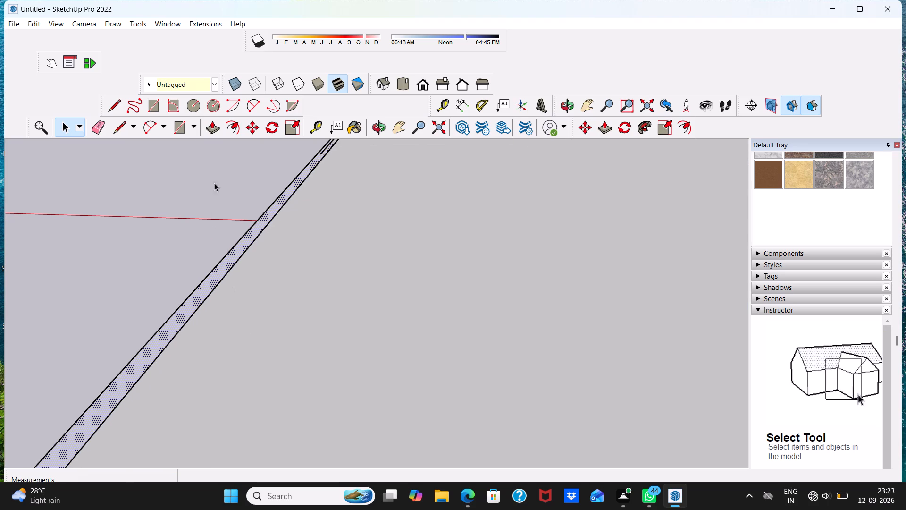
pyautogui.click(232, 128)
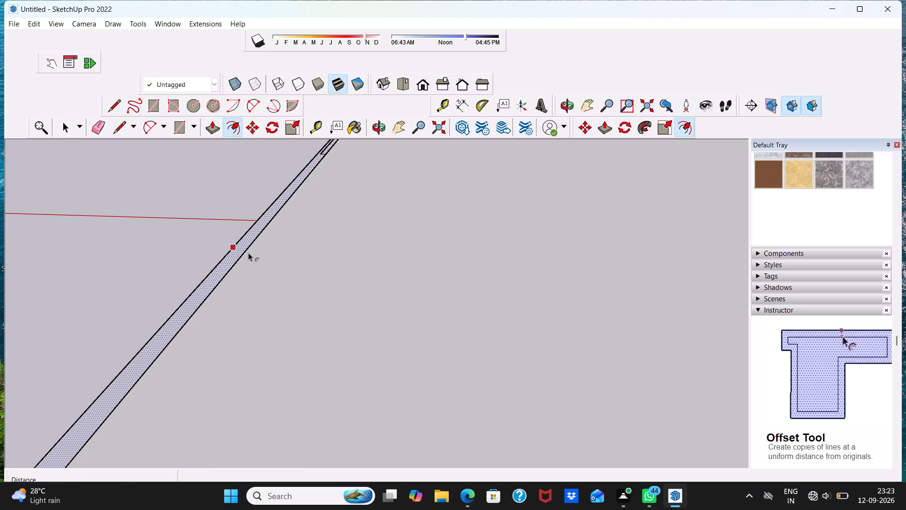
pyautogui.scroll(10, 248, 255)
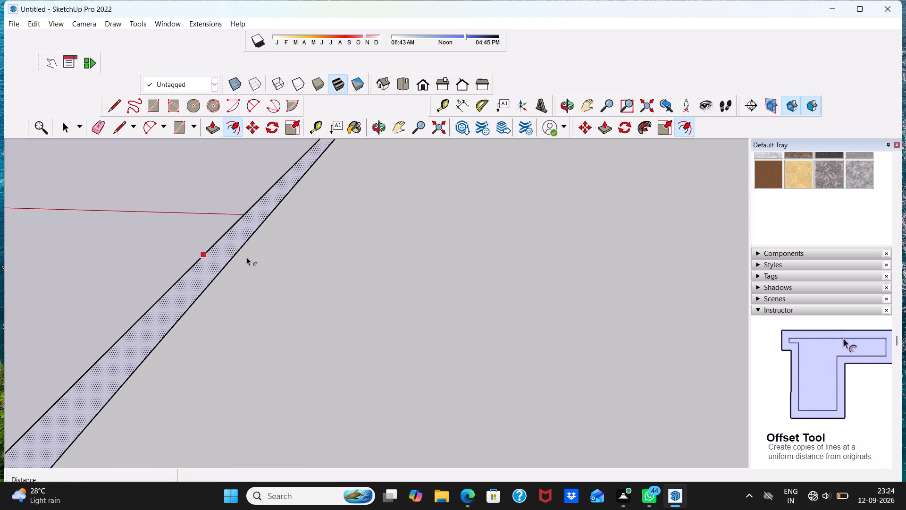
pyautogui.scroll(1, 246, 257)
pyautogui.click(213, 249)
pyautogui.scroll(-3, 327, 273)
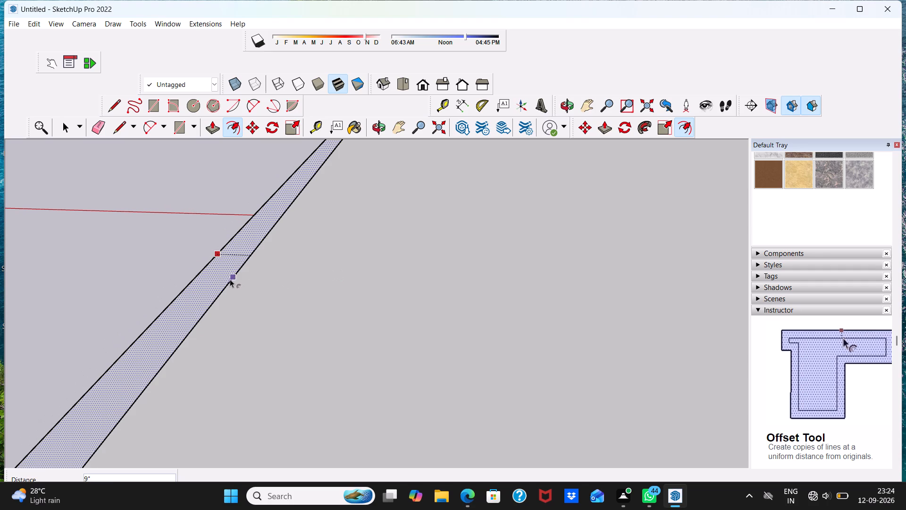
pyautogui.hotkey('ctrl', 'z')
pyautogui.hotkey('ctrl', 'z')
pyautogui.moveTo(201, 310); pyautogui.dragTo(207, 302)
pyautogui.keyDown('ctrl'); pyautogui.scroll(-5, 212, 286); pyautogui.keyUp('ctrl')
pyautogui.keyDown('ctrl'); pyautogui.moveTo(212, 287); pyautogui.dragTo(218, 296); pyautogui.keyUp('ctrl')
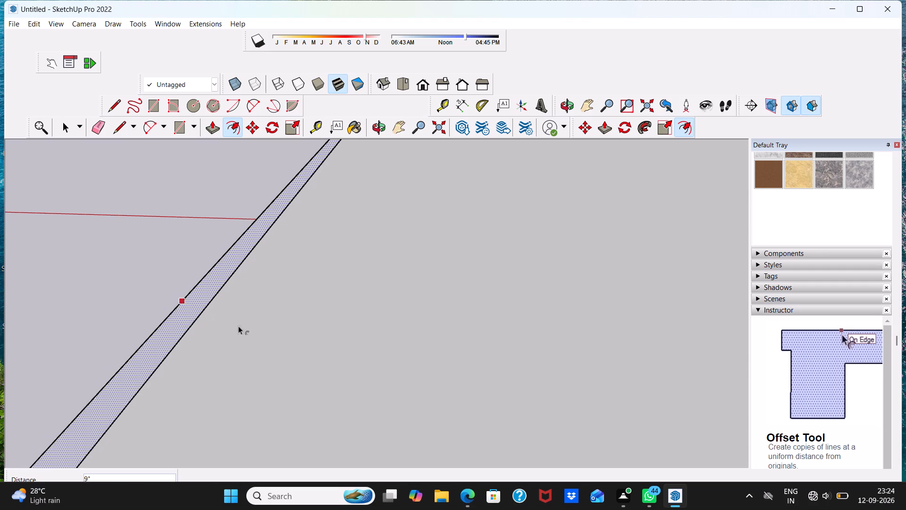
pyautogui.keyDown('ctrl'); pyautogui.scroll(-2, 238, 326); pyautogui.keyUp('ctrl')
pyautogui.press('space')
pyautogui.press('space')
# Undo the side parapet wall and the narrow base strip it was raised from on the roof slab.
pyautogui.scroll(-3, 298, 351)
pyautogui.moveTo(301, 350); pyautogui.dragTo(177, 304, button='middle')
pyautogui.scroll(-3, 174, 303)
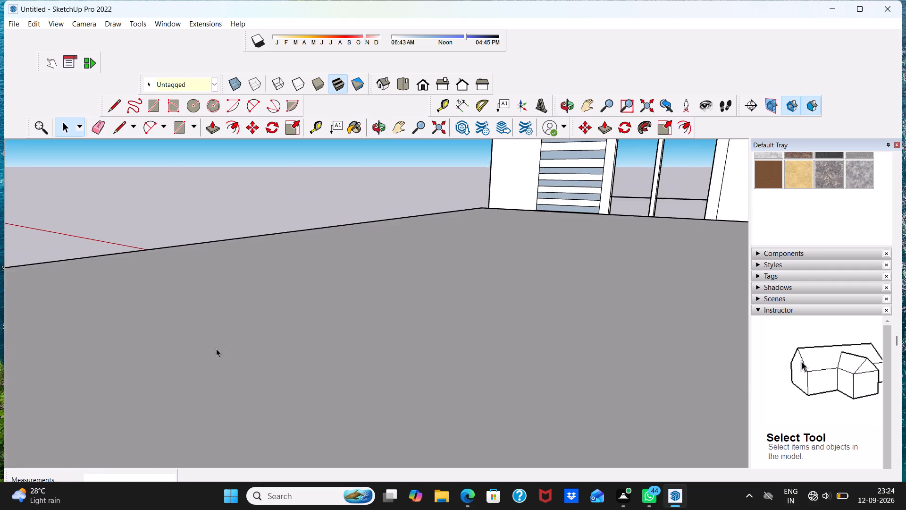
pyautogui.scroll(-19, 216, 348)
pyautogui.moveTo(378, 316); pyautogui.dragTo(271, 316, button='middle')
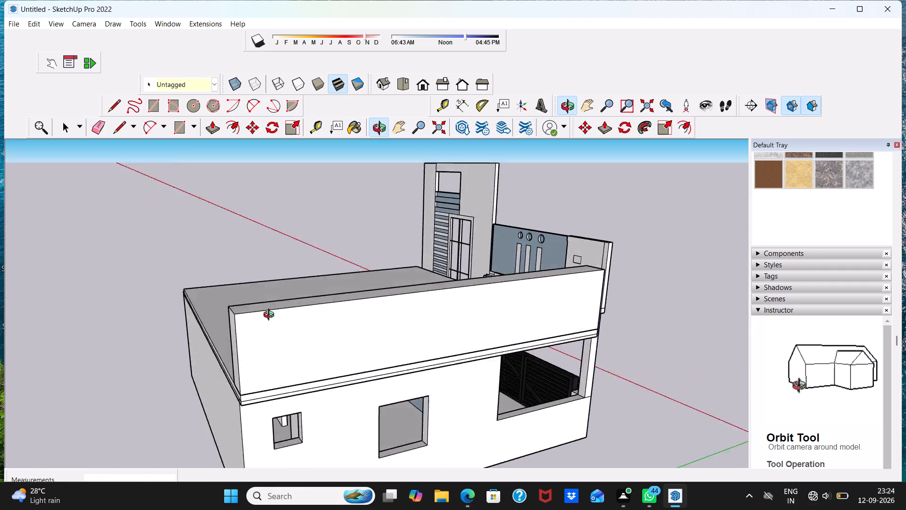
pyautogui.moveTo(271, 316); pyautogui.dragTo(201, 312, button='middle')
pyautogui.hotkey('ctrl', 'z')
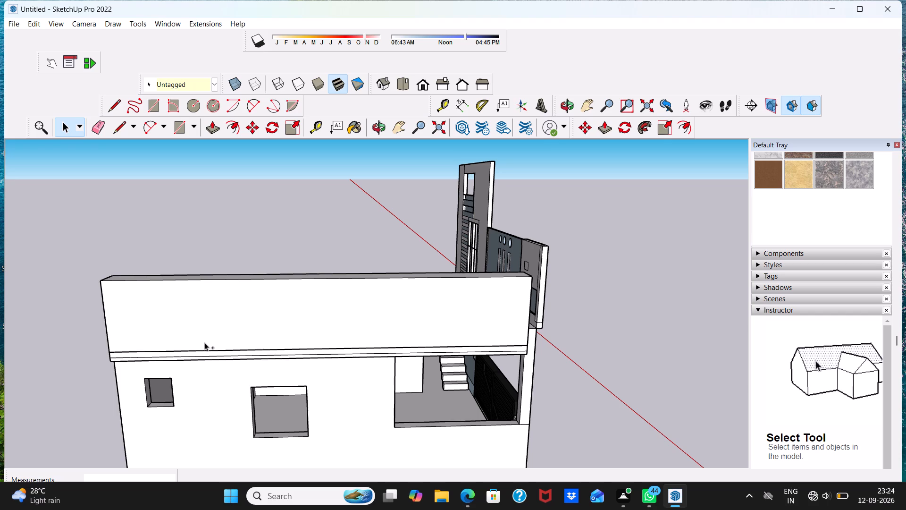
pyautogui.hotkey('ctrl', 'z')
pyautogui.hotkey('ctrl', 'z')
pyautogui.keyDown('ctrl'); pyautogui.click(208, 345); pyautogui.keyUp('ctrl')
pyautogui.keyDown('ctrl'); pyautogui.moveTo(214, 352); pyautogui.dragTo(425, 352); pyautogui.keyUp('ctrl')
pyautogui.click(426, 349)
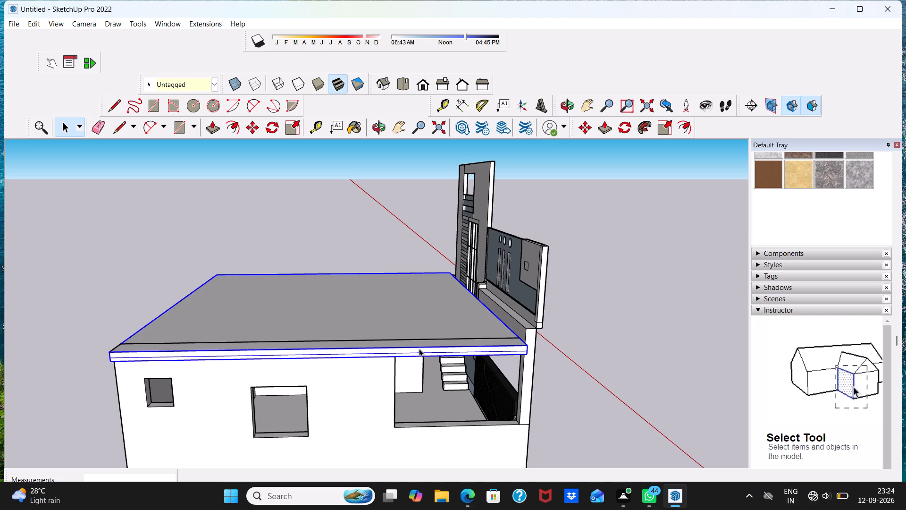
pyautogui.hotkey('ctrl', 'z')
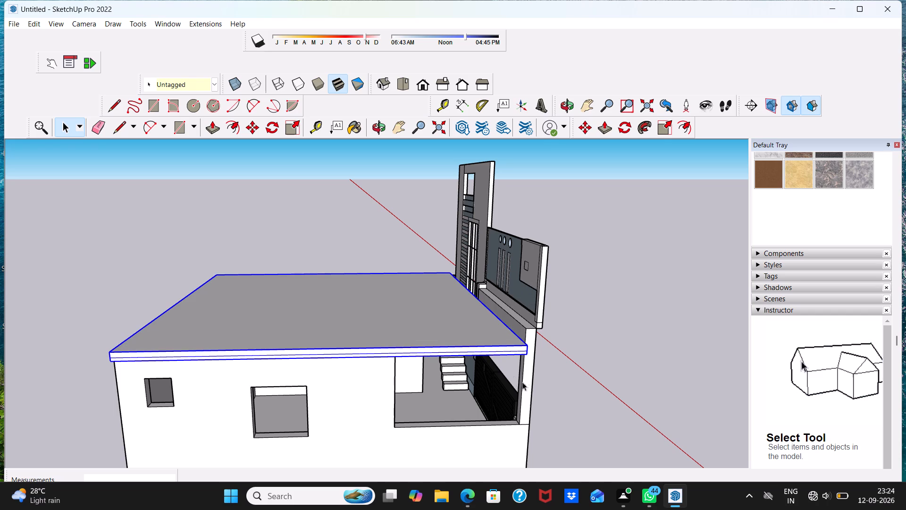
# Open the roof slab for editing and extend its ledge-side face 8 3/4" outward over the wall top with Push/Pull.
pyautogui.doubleClick(561, 380)
pyautogui.moveTo(525, 380); pyautogui.dragTo(111, 335, button='middle')
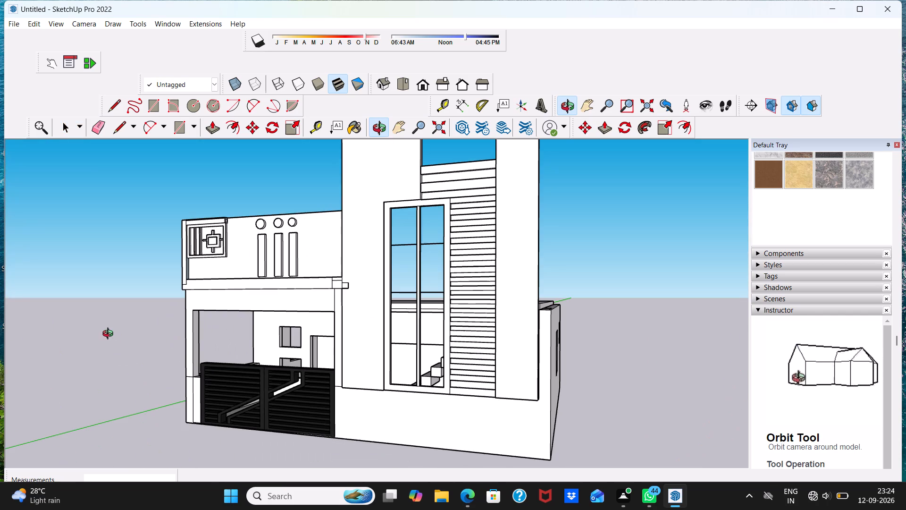
pyautogui.moveTo(332, 382); pyautogui.dragTo(135, 444, button='middle')
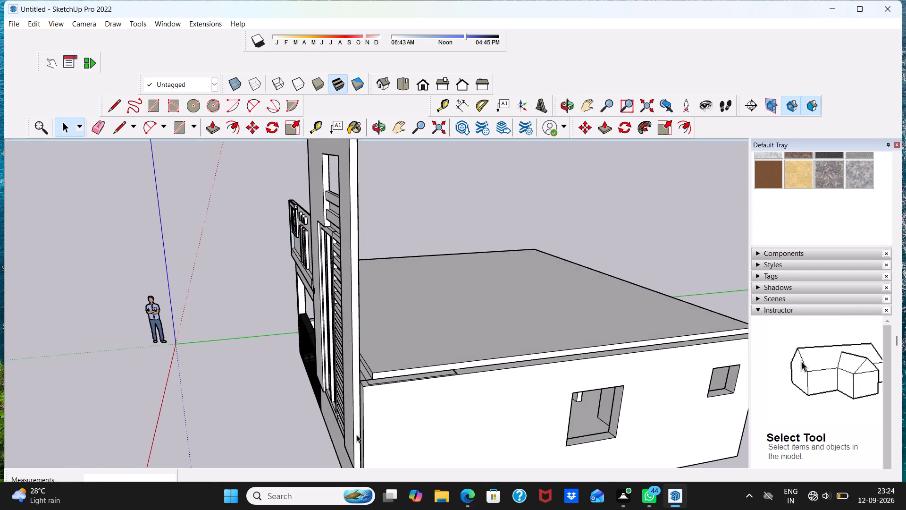
pyautogui.scroll(3, 408, 395)
pyautogui.click(396, 369)
pyautogui.doubleClick(396, 369)
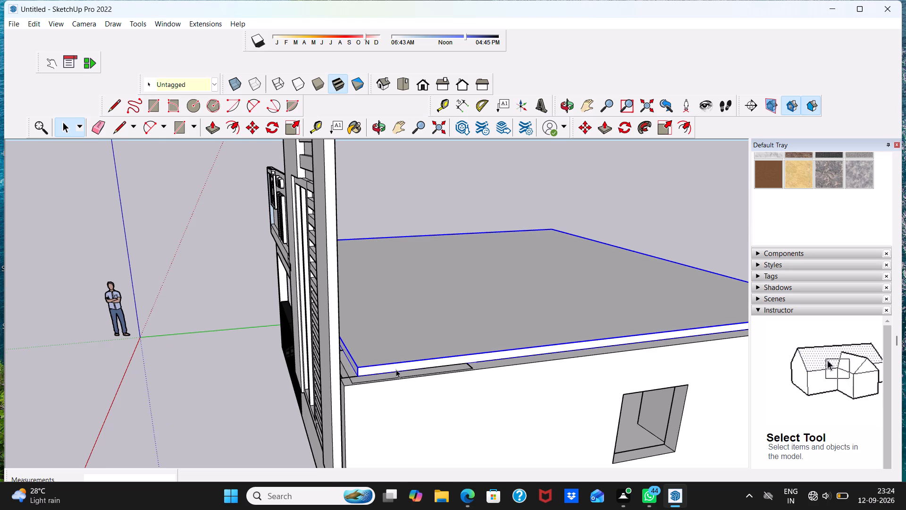
pyautogui.doubleClick(396, 369)
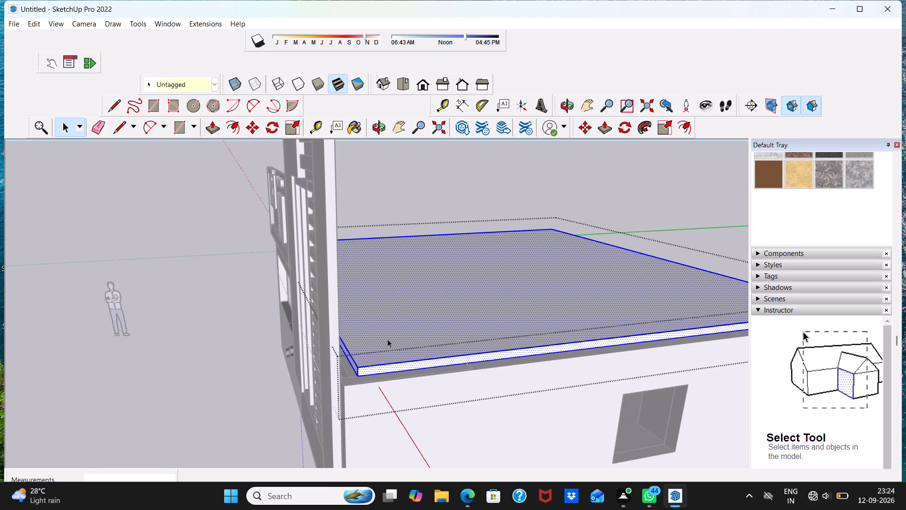
pyautogui.click(154, 394)
pyautogui.click(384, 368)
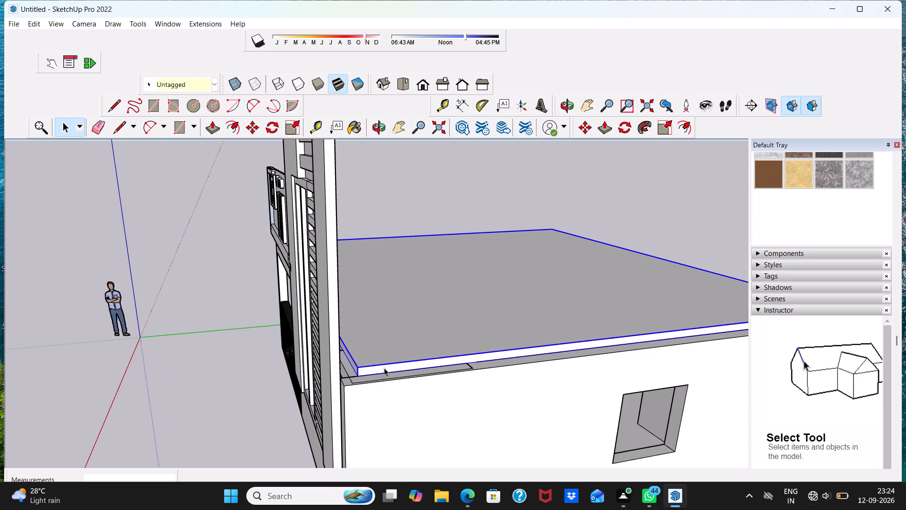
pyautogui.doubleClick(384, 368)
pyautogui.click(384, 368)
pyautogui.click(385, 368)
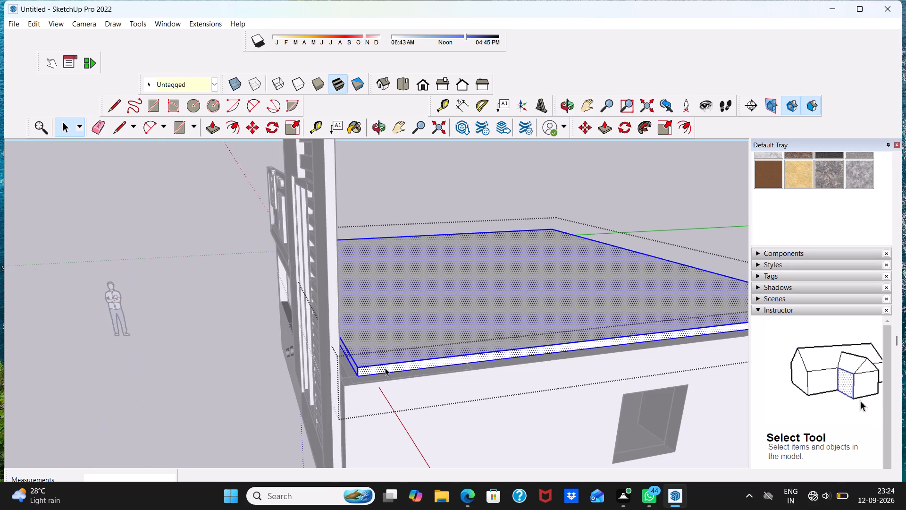
pyautogui.tripleClick(385, 368)
pyautogui.scroll(11, 385, 368)
pyautogui.tripleClick(388, 371)
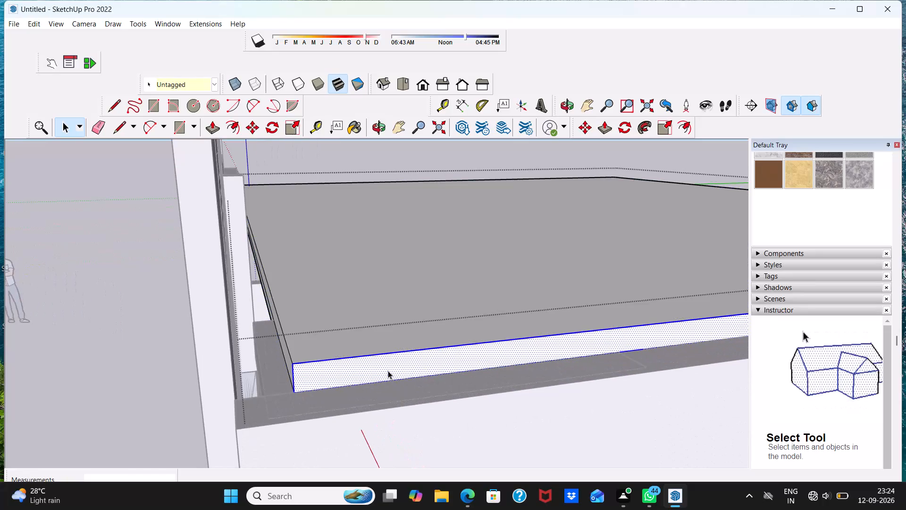
pyautogui.click(388, 371)
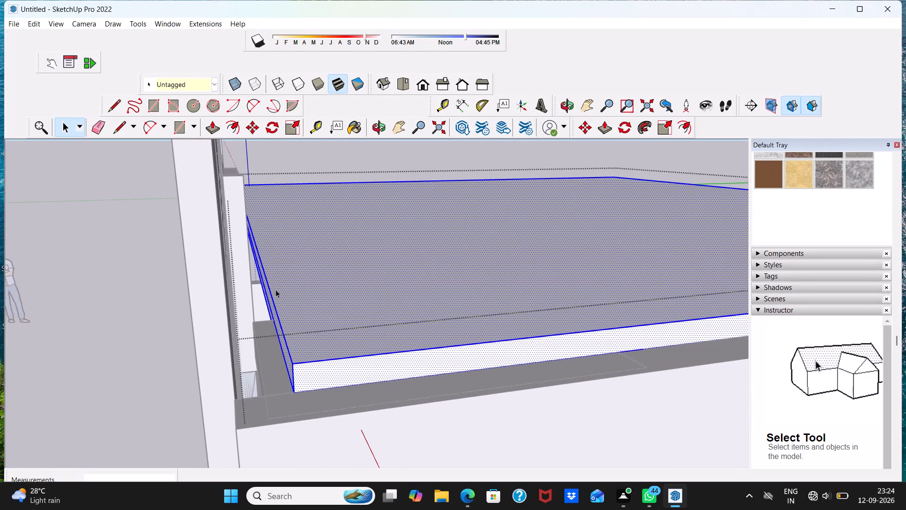
pyautogui.scroll(1, 276, 289)
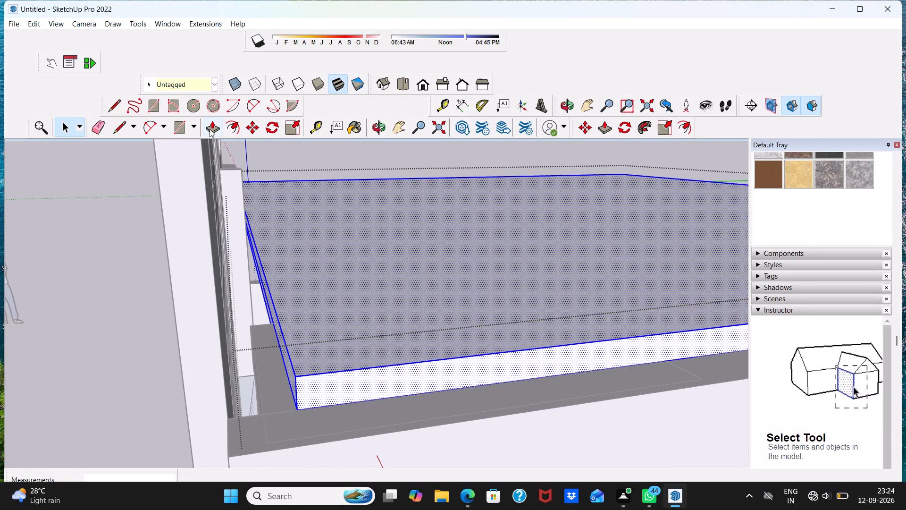
pyautogui.click(210, 129)
pyautogui.click(344, 386)
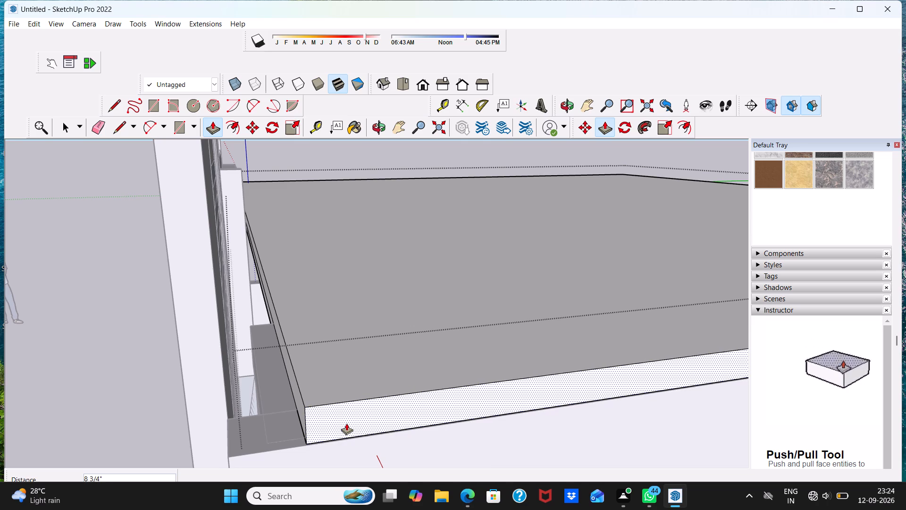
pyautogui.click(346, 423)
# Push/Pull the narrow lower face beneath the roof slab's rear edge by about 1/2".
pyautogui.moveTo(428, 390); pyautogui.dragTo(66, 359, button='middle')
pyautogui.scroll(-2, 92, 283)
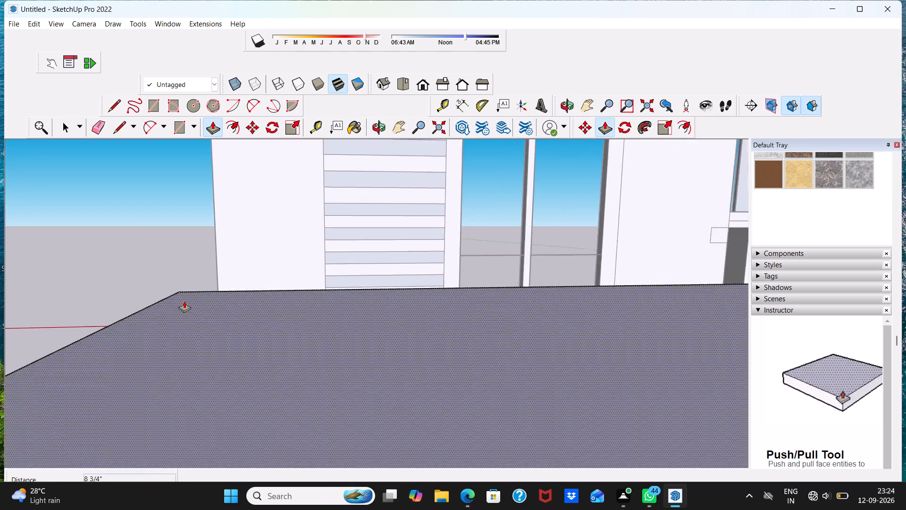
pyautogui.scroll(-18, 184, 301)
pyautogui.scroll(7, 281, 348)
pyautogui.click(303, 337)
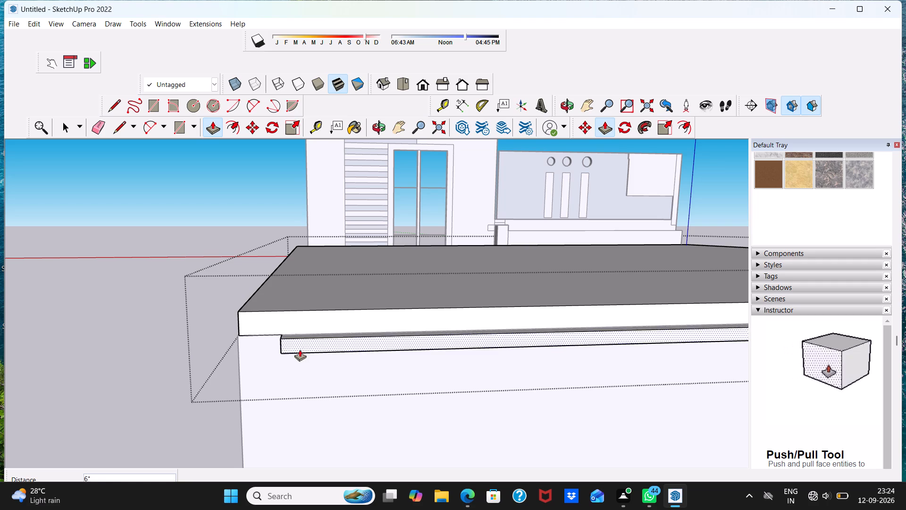
pyautogui.click(290, 334)
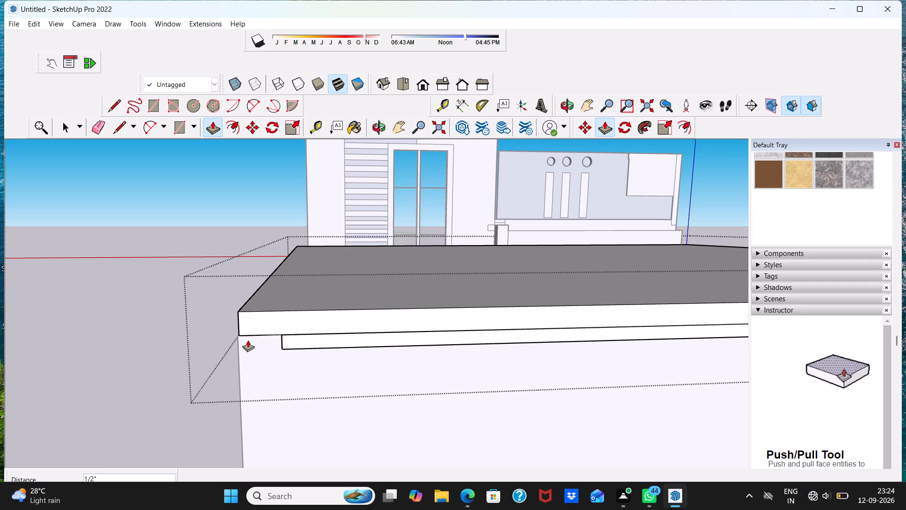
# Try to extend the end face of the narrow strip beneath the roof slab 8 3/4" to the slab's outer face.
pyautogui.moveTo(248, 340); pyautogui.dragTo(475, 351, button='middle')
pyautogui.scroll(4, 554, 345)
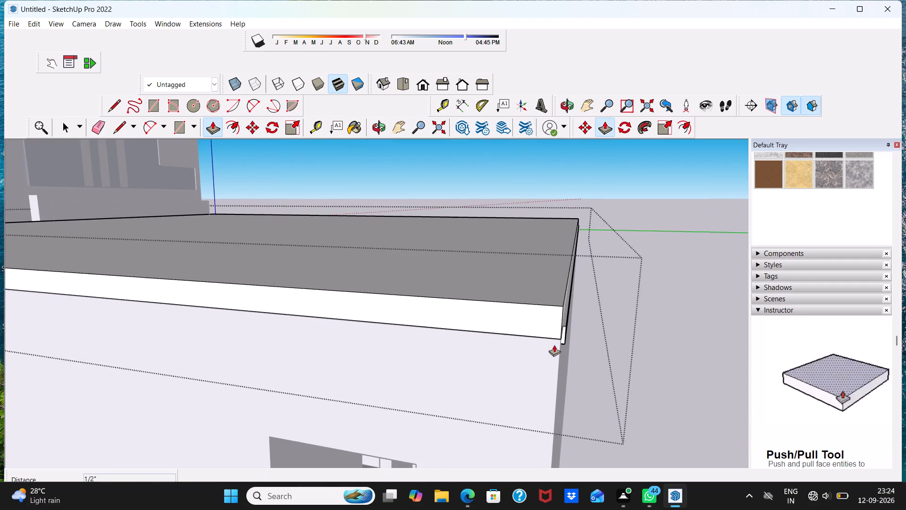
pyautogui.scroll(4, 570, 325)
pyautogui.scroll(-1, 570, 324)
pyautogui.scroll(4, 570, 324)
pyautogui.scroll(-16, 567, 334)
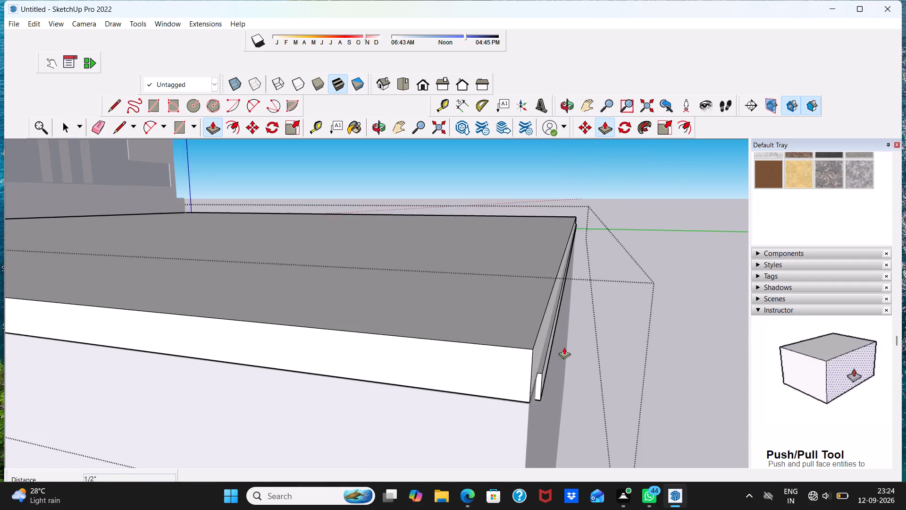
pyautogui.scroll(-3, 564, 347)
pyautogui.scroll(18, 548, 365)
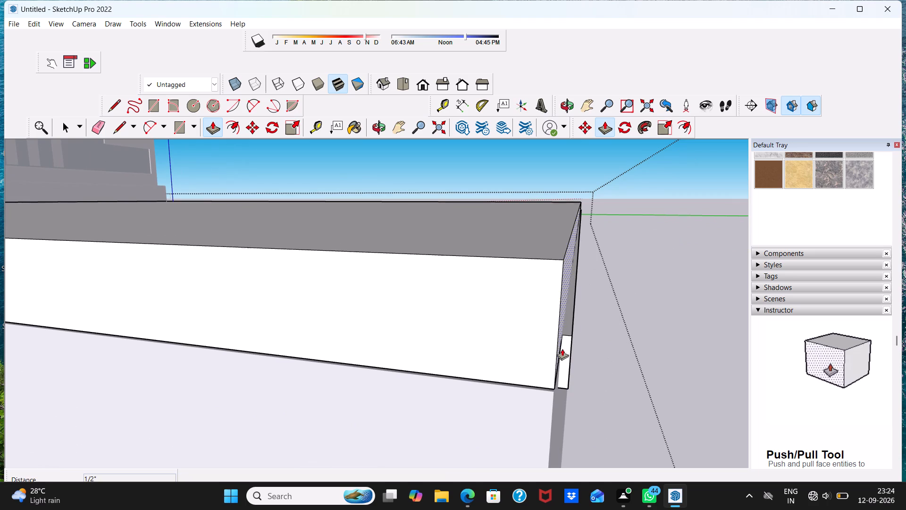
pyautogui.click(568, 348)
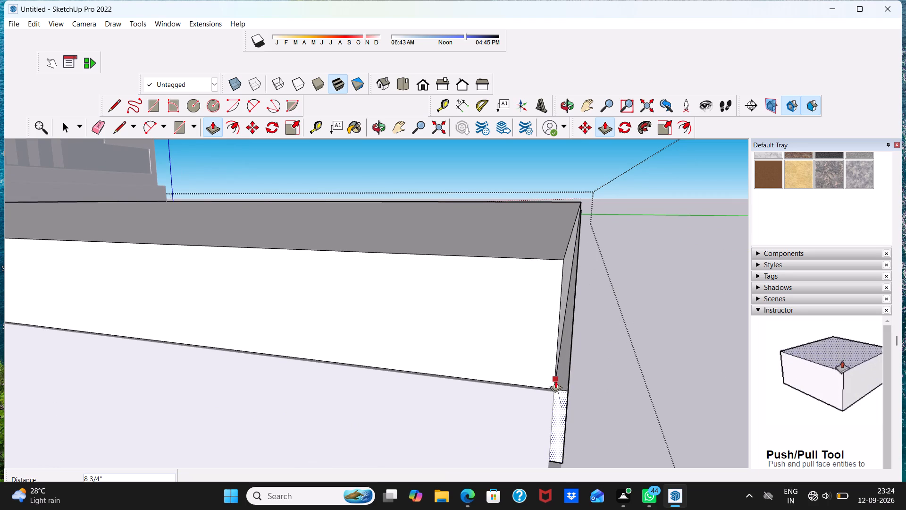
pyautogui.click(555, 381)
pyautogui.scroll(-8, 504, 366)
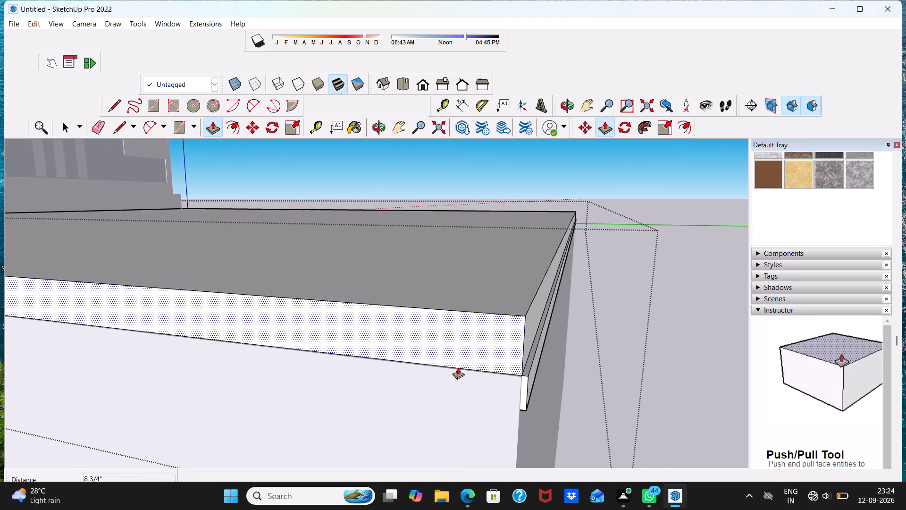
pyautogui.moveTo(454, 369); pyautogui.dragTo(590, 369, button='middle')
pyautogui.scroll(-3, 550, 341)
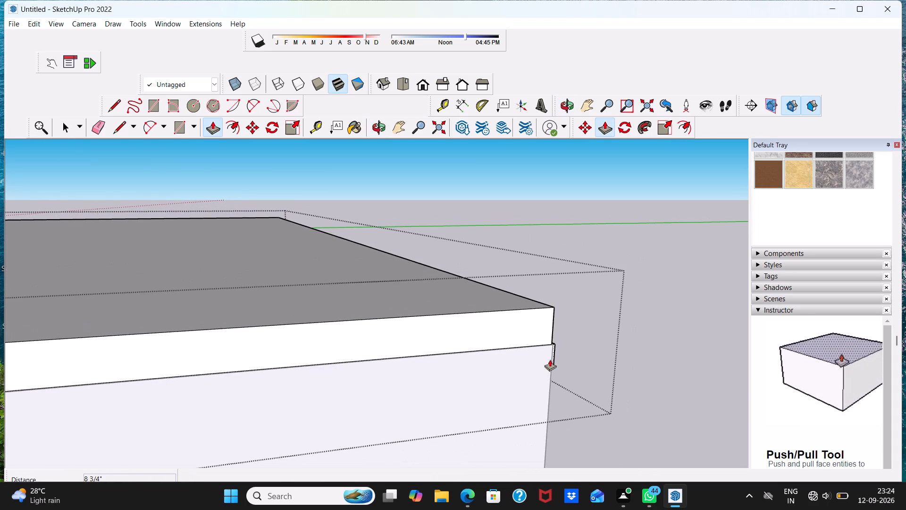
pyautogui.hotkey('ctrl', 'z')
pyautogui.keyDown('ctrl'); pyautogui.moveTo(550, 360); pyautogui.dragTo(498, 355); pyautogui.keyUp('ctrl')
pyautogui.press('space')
# Finish editing the roof slab and return to the whole house model.
pyautogui.scroll(-1, 433, 346)
pyautogui.moveTo(433, 346); pyautogui.dragTo(412, 438, button='middle')
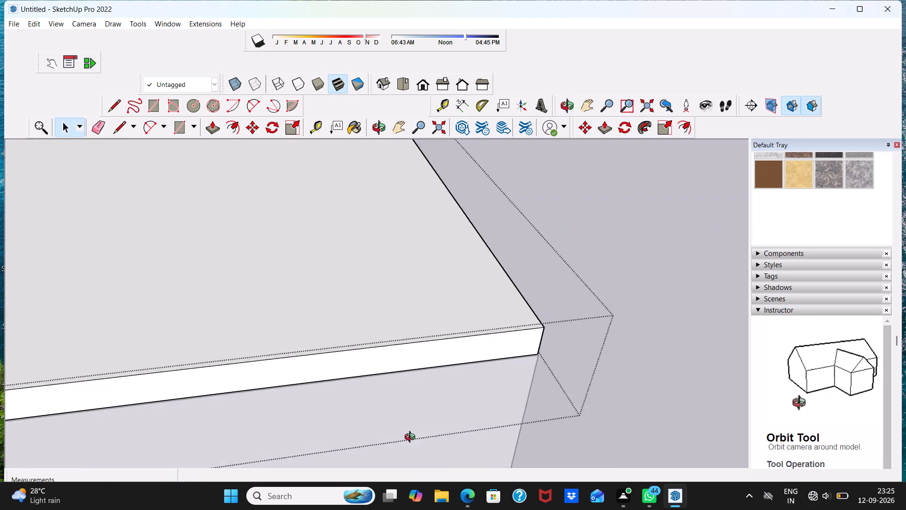
pyautogui.moveTo(412, 438); pyautogui.dragTo(411, 472, button='middle')
pyautogui.scroll(-17, 300, 366)
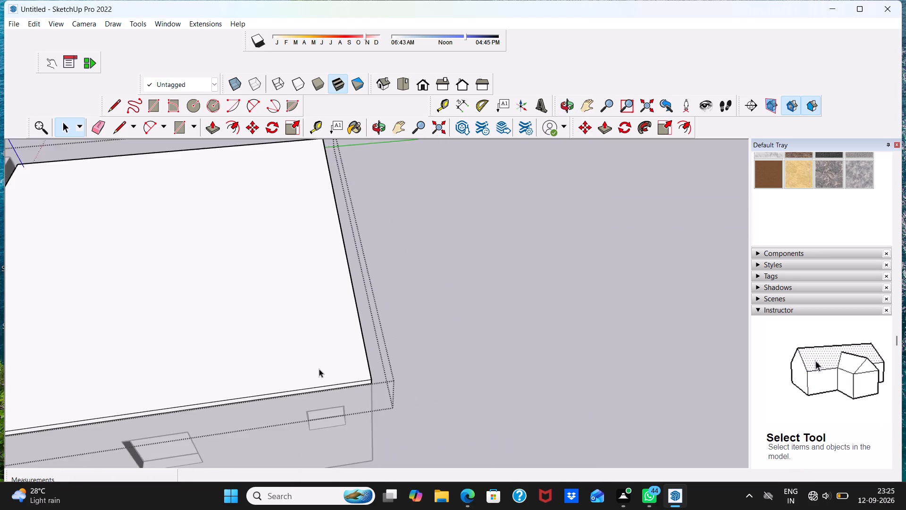
pyautogui.scroll(-6, 319, 369)
pyautogui.moveTo(243, 331); pyautogui.dragTo(392, 280, button='middle')
pyautogui.doubleClick(414, 275)
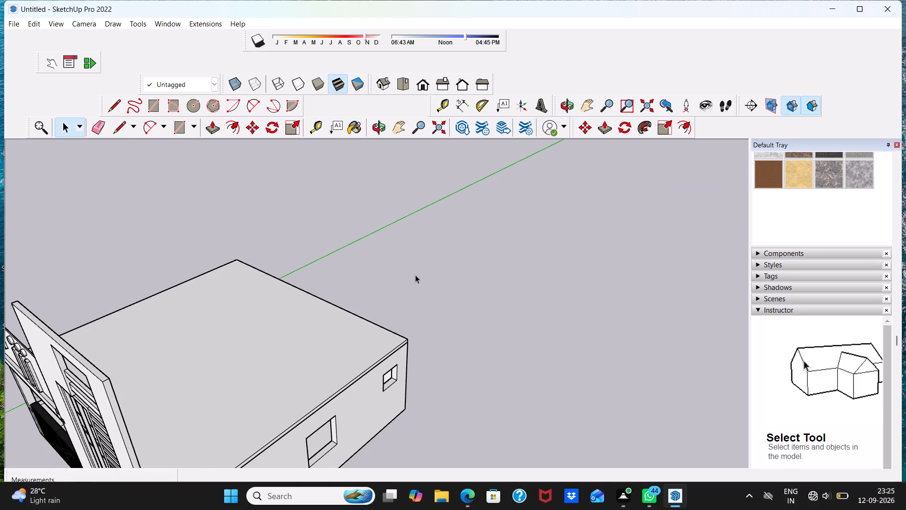
# Import the DD+LT+2 double door from Downloads and place it at the base corner of the front doorway behind the gate.
pyautogui.moveTo(227, 358); pyautogui.dragTo(366, 260, button='middle')
pyautogui.scroll(-2, 369, 263)
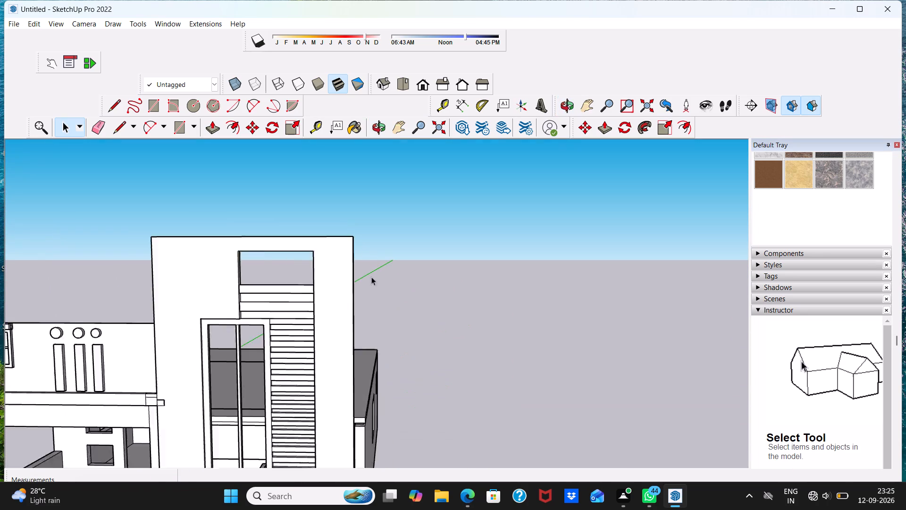
pyautogui.scroll(-7, 371, 277)
pyautogui.moveTo(269, 347); pyautogui.dragTo(346, 341, button='middle')
pyautogui.scroll(4, 214, 405)
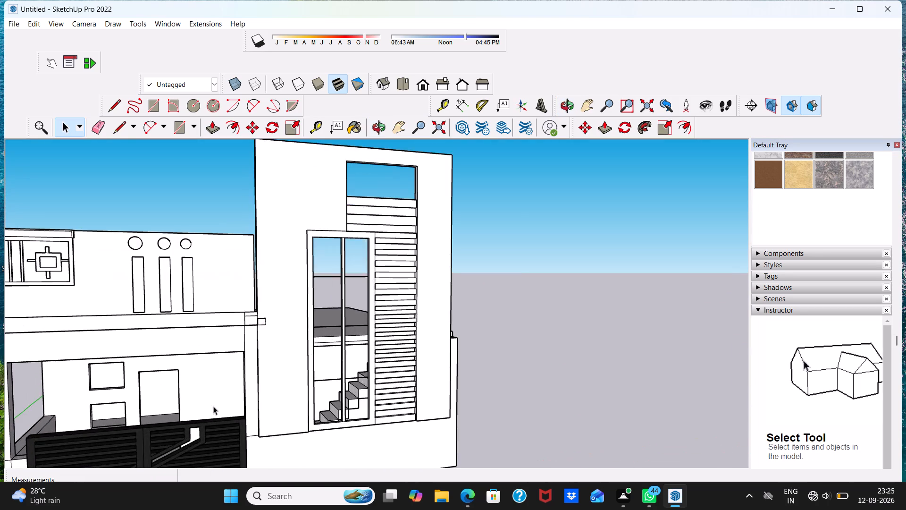
pyautogui.scroll(3, 213, 406)
pyautogui.scroll(-3, 160, 346)
pyautogui.scroll(-5, 125, 273)
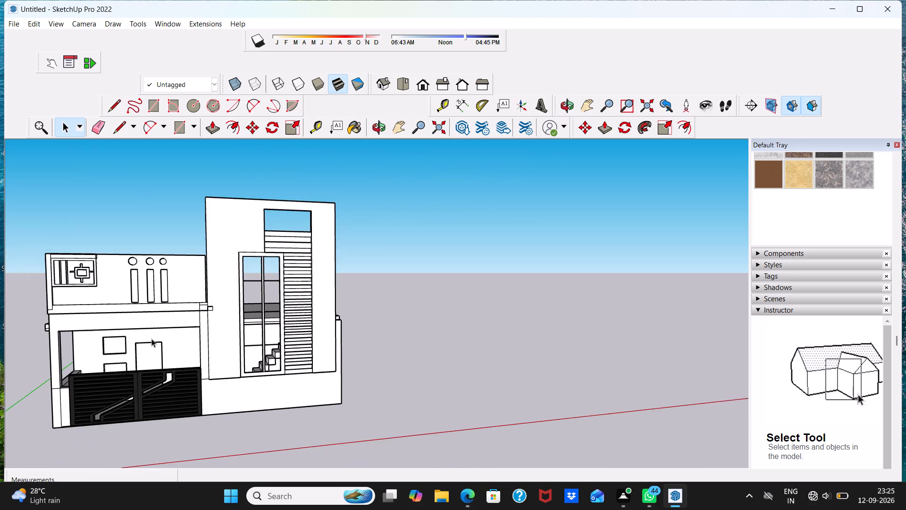
pyautogui.moveTo(151, 339); pyautogui.dragTo(136, 401, button='middle')
pyautogui.scroll(11, 147, 358)
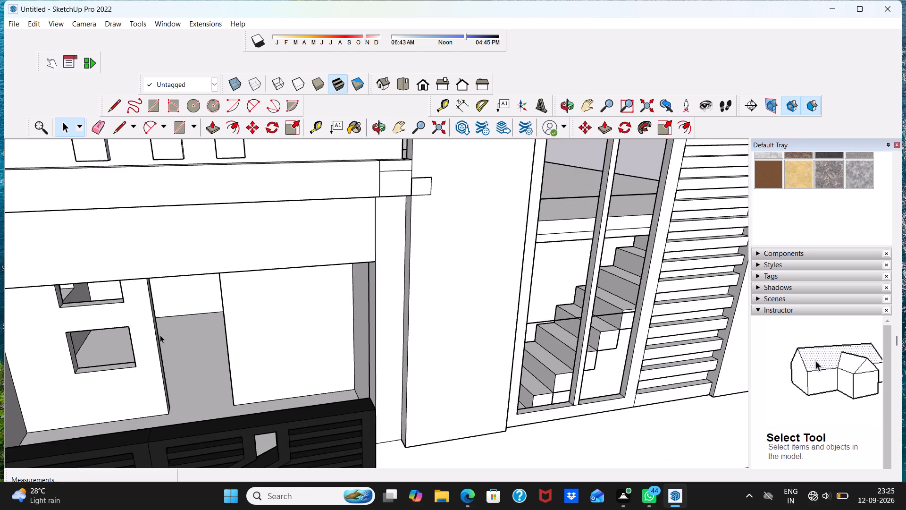
pyautogui.scroll(1, 101, 301)
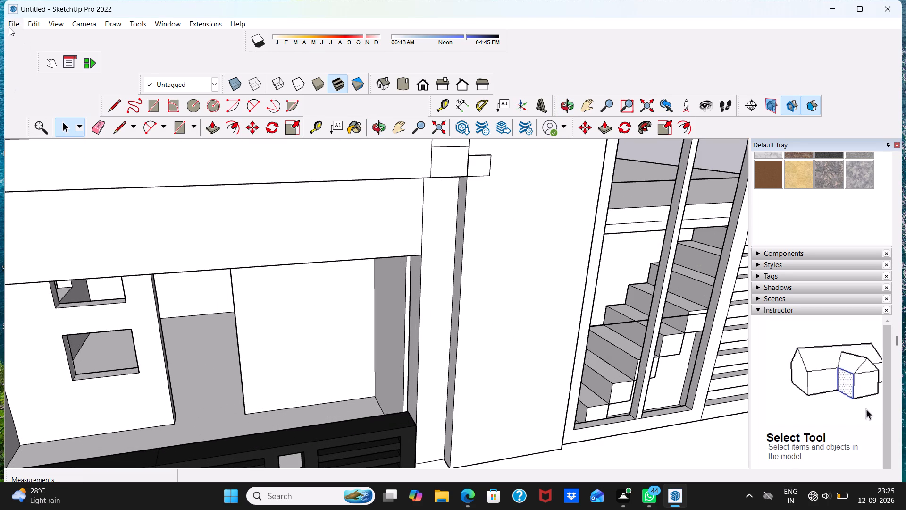
pyautogui.click(9, 25)
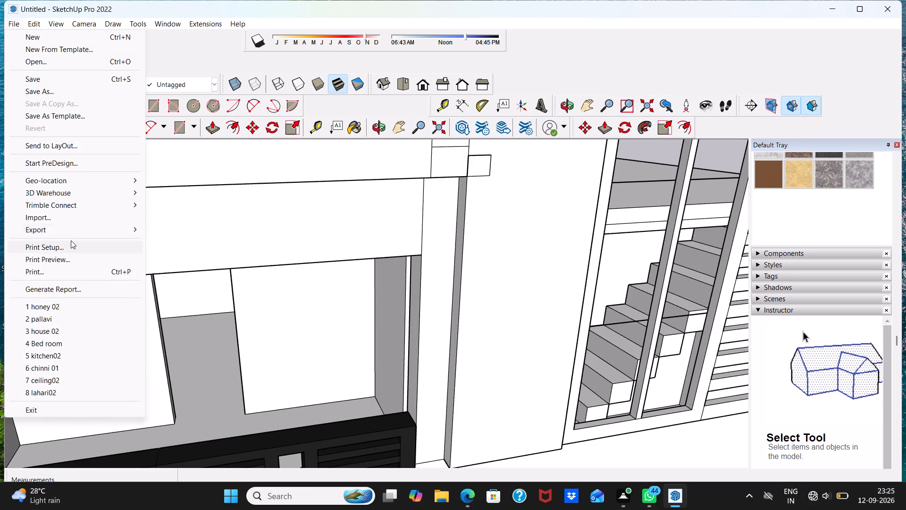
pyautogui.click(69, 219)
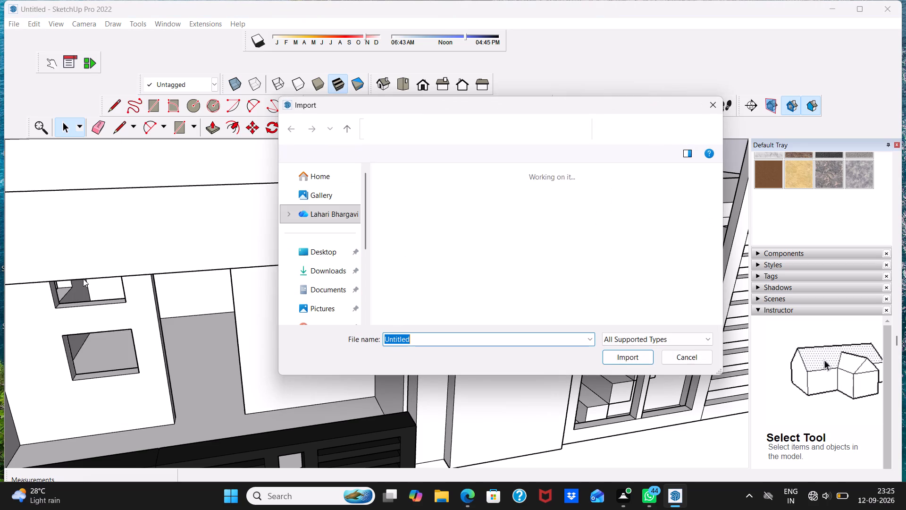
pyautogui.scroll(2, 425, 212)
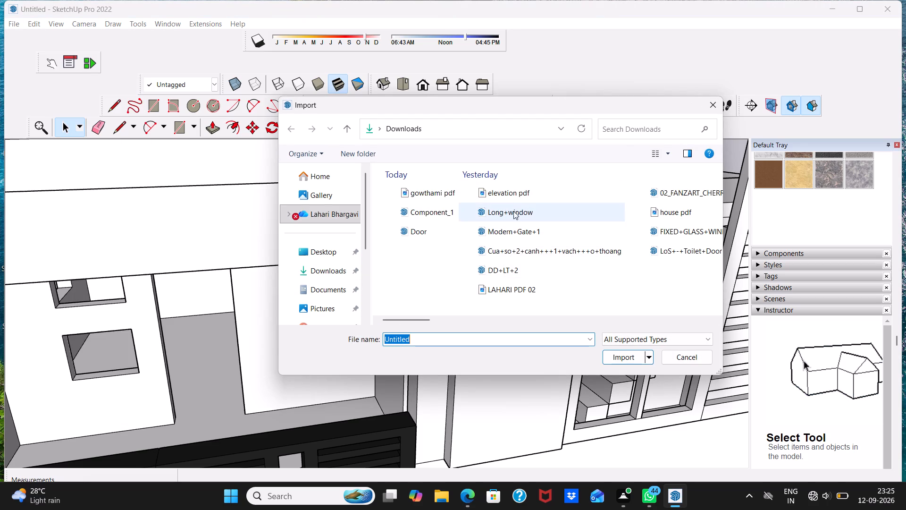
pyautogui.click(507, 270)
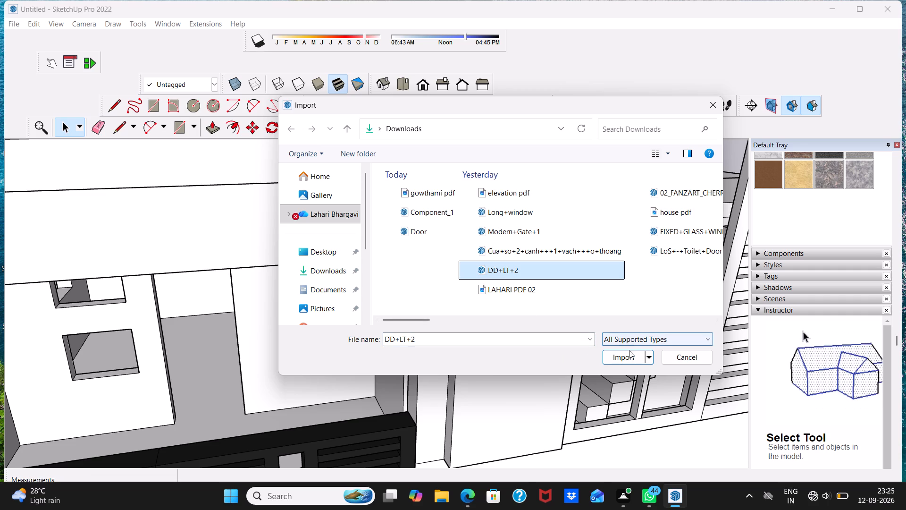
pyautogui.click(628, 357)
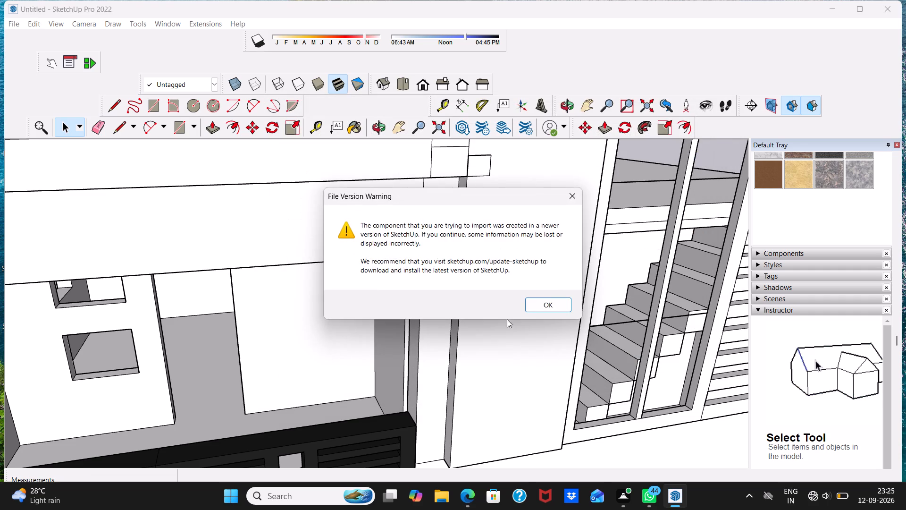
pyautogui.click(557, 306)
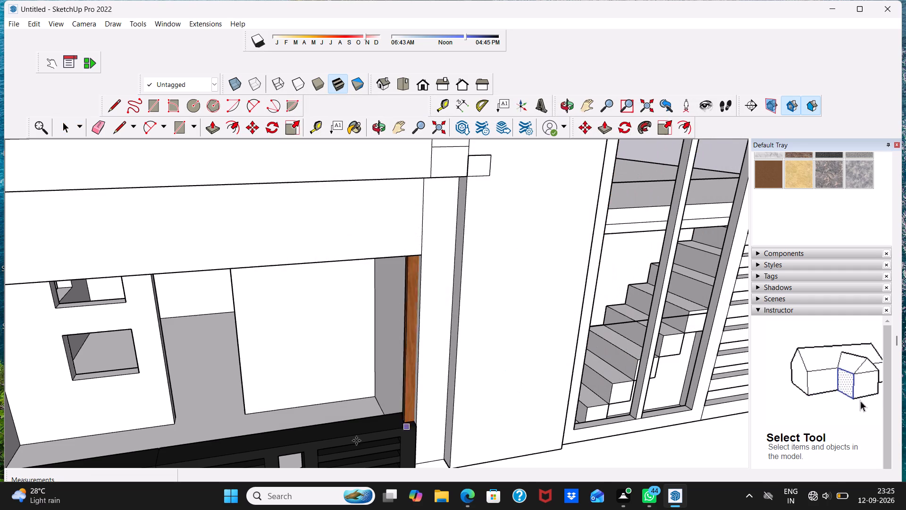
pyautogui.scroll(-4, 122, 452)
pyautogui.scroll(4, 151, 432)
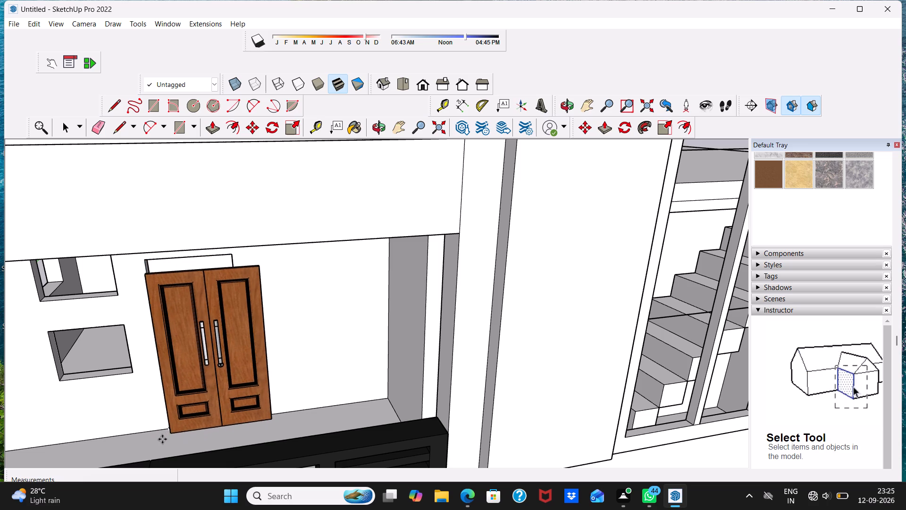
pyautogui.click(163, 442)
# Scale the imported double door uniformly by 0.91 about its opposite corner.
pyautogui.scroll(5, 180, 409)
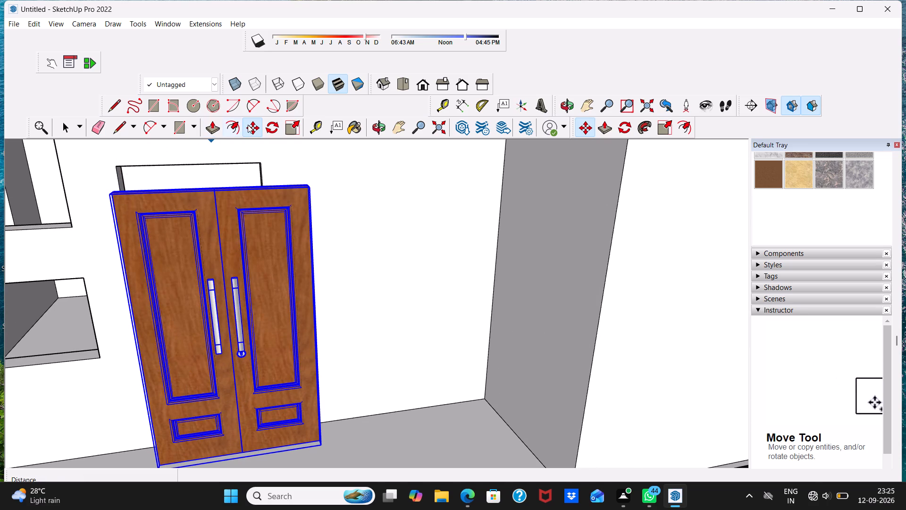
pyautogui.click(293, 125)
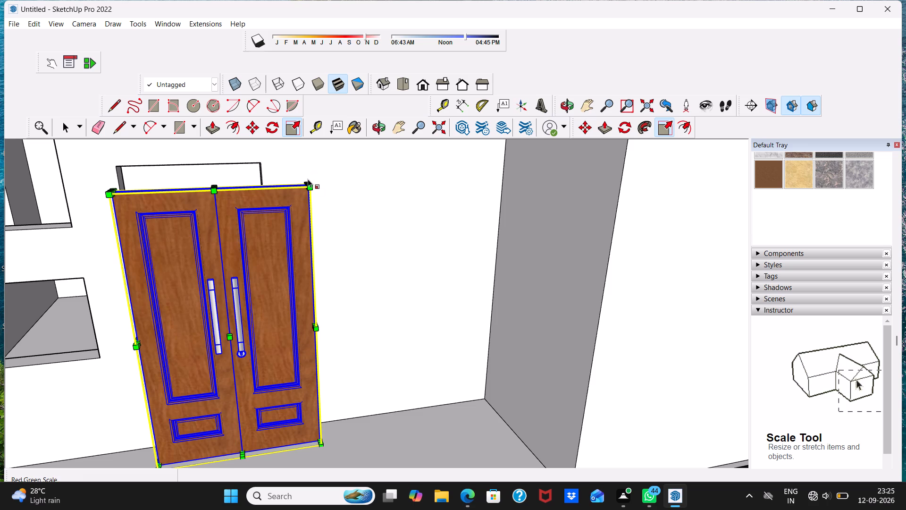
pyautogui.moveTo(309, 183); pyautogui.dragTo(246, 187)
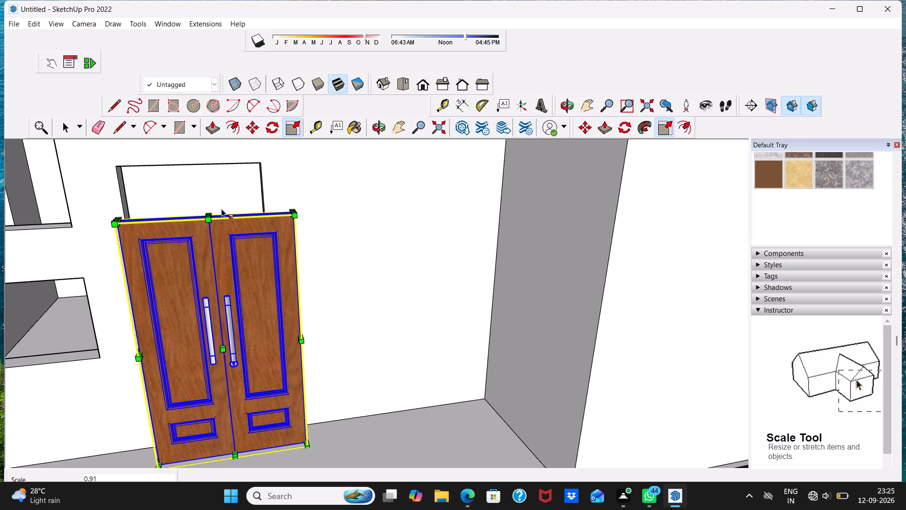
pyautogui.moveTo(208, 217); pyautogui.dragTo(192, 176)
pyautogui.hotkey('ctrl', 'z')
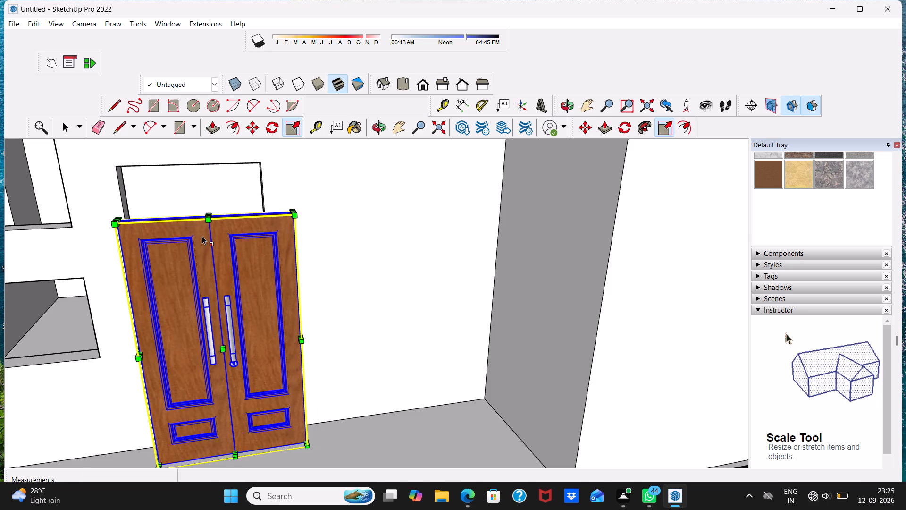
# Enlarge the double door uniformly from its upper window-side corner until it covers the top of the doorway.
pyautogui.scroll(1, 202, 236)
pyautogui.scroll(1, 116, 208)
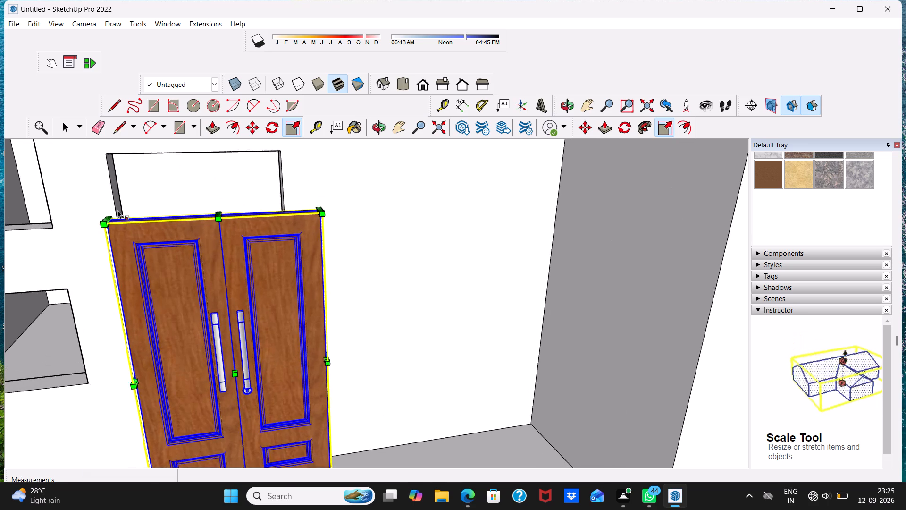
pyautogui.scroll(2, 117, 210)
pyautogui.moveTo(101, 227); pyautogui.dragTo(102, 188)
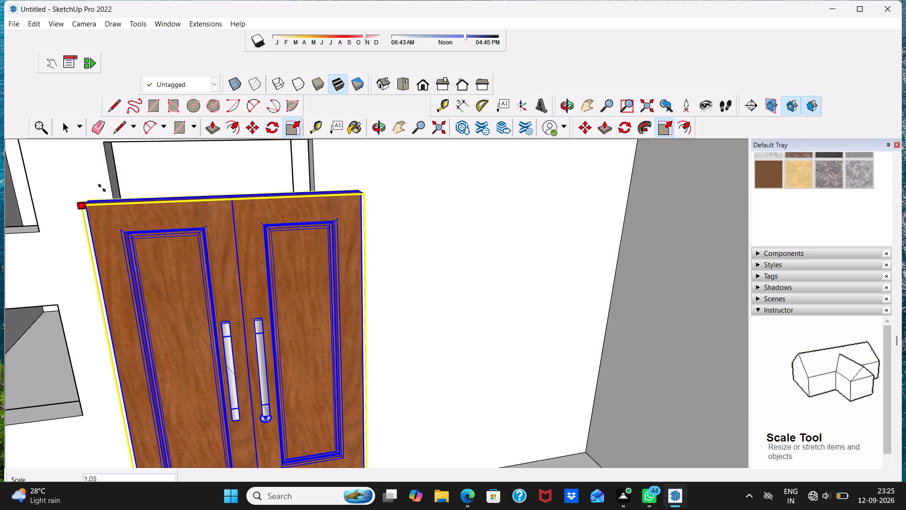
pyautogui.moveTo(102, 188); pyautogui.dragTo(102, 151)
pyautogui.scroll(-11, 108, 182)
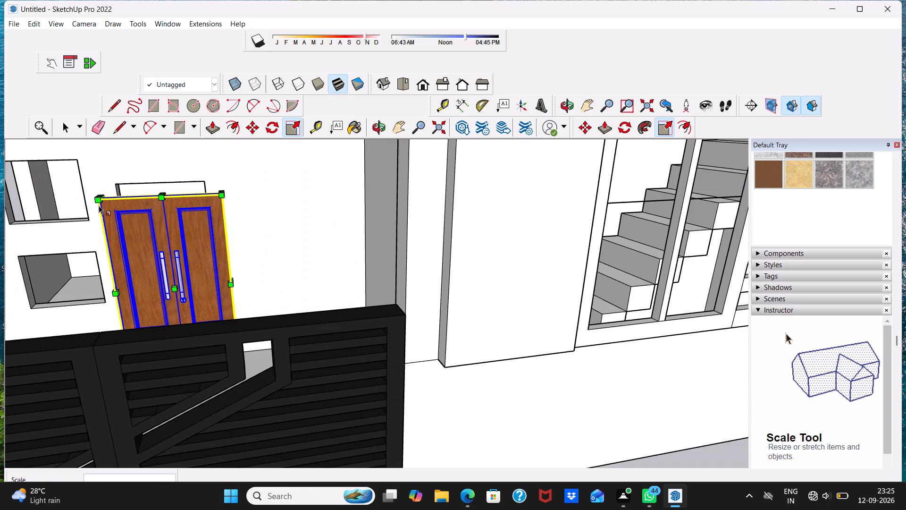
pyautogui.moveTo(97, 198); pyautogui.dragTo(100, 175)
pyautogui.scroll(-4, 109, 189)
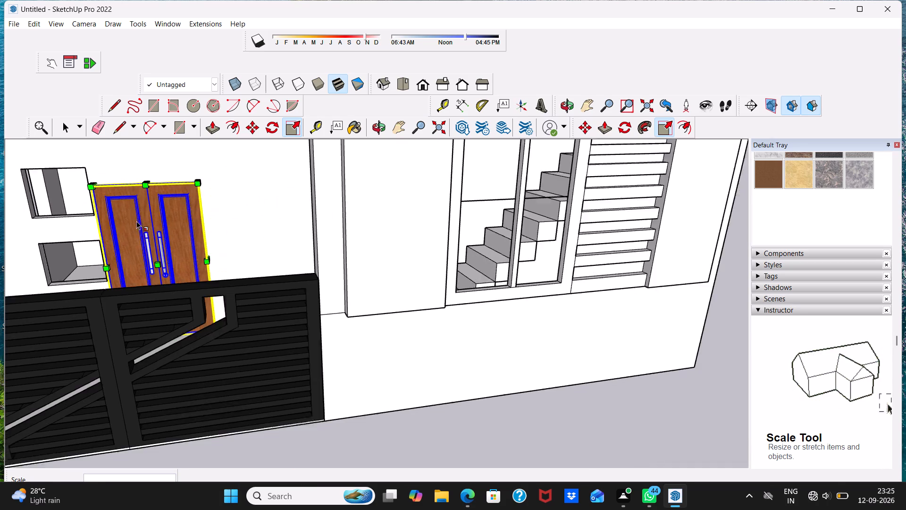
# Shrink the double door uniformly by about 0.86 from its lower window-side corner to match the doorway's width.
pyautogui.moveTo(137, 222); pyautogui.dragTo(165, 301, button='middle')
pyautogui.scroll(1, 155, 412)
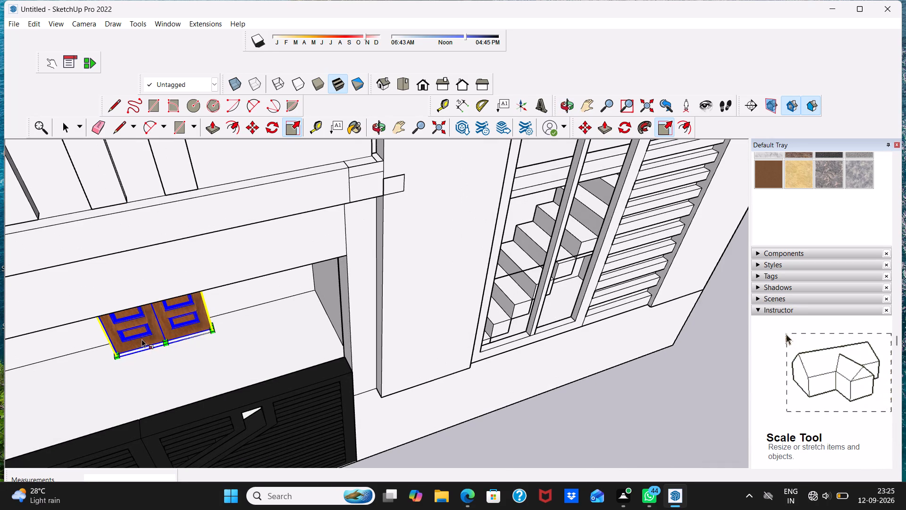
pyautogui.moveTo(150, 368); pyautogui.dragTo(146, 331, button='middle')
pyautogui.scroll(4, 146, 331)
pyautogui.scroll(-4, 153, 325)
pyautogui.scroll(2, 181, 304)
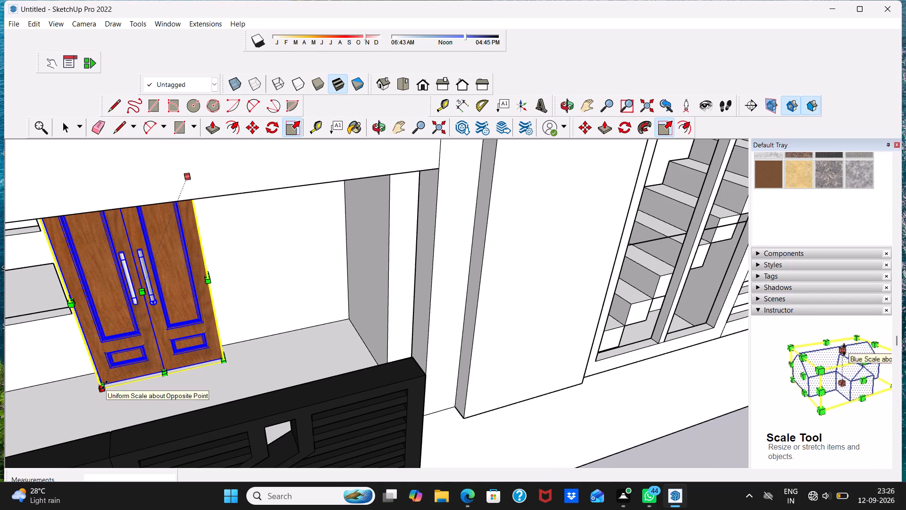
pyautogui.moveTo(105, 385); pyautogui.dragTo(129, 366)
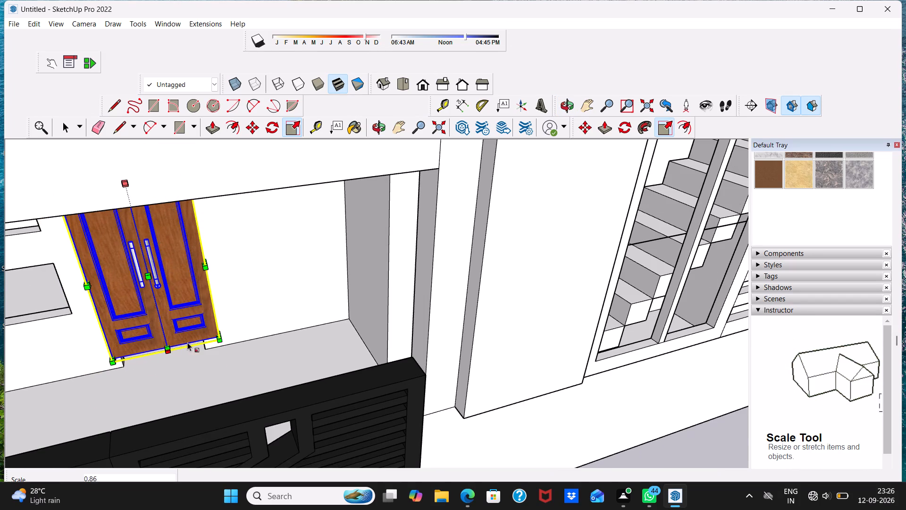
# Stretch the double door's bottom edge down to the porch floor with a green-blue scale of about -1.13, 1.16.
pyautogui.scroll(1, 212, 341)
pyautogui.moveTo(163, 351); pyautogui.dragTo(170, 358)
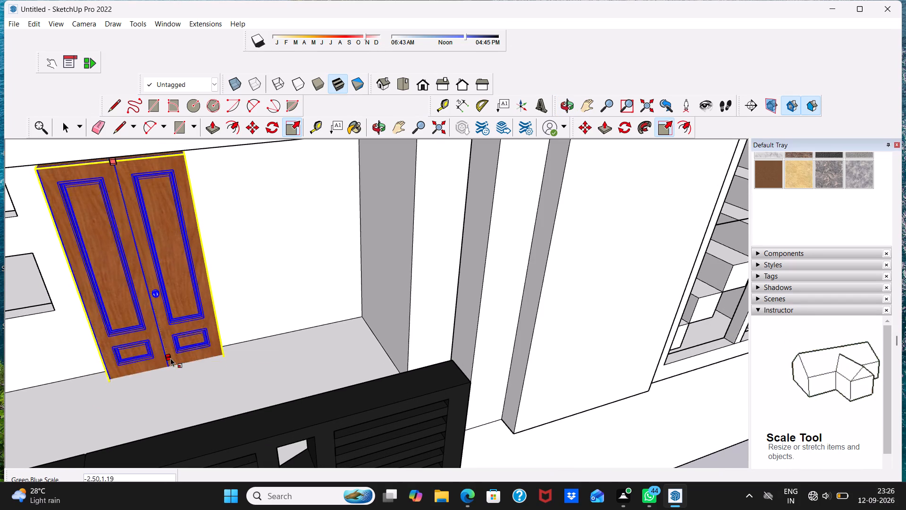
pyautogui.moveTo(170, 358); pyautogui.dragTo(174, 360)
pyautogui.moveTo(228, 359); pyautogui.dragTo(225, 344)
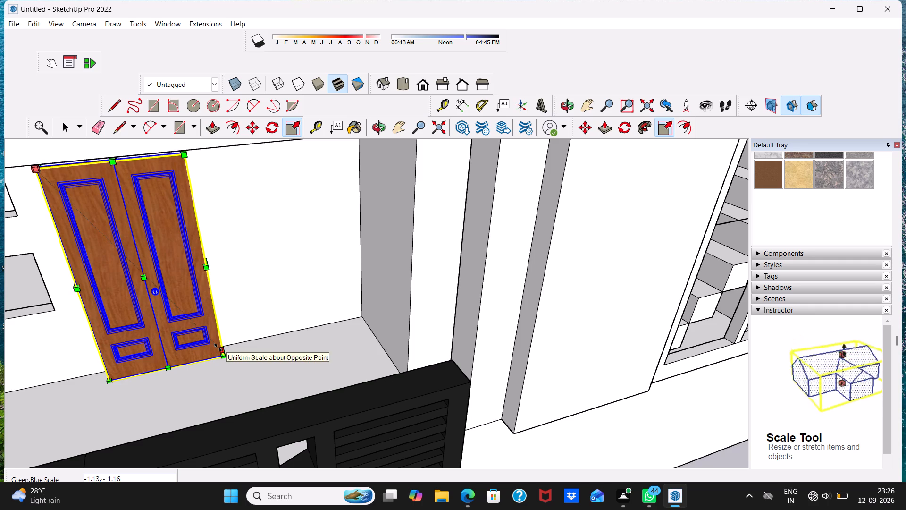
pyautogui.click(218, 348)
pyautogui.press('space')
pyautogui.scroll(-5, 127, 323)
pyautogui.moveTo(133, 329); pyautogui.dragTo(134, 309, button='middle')
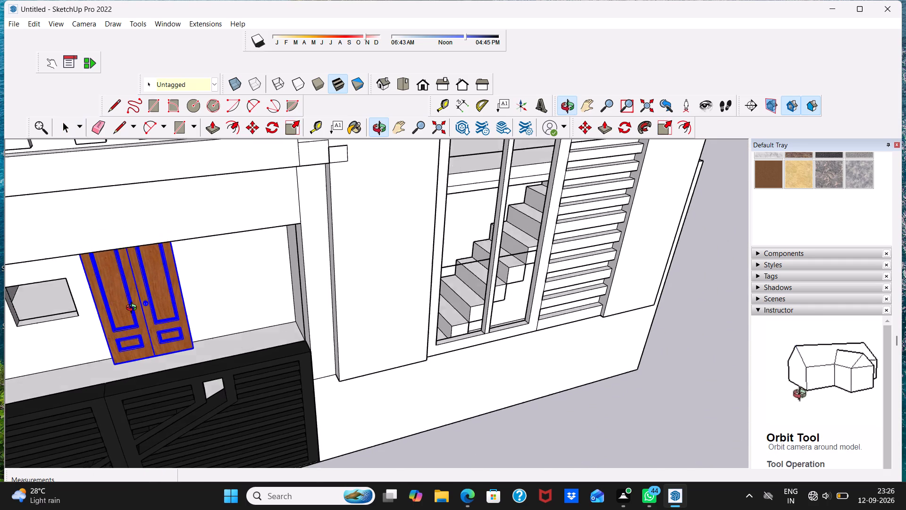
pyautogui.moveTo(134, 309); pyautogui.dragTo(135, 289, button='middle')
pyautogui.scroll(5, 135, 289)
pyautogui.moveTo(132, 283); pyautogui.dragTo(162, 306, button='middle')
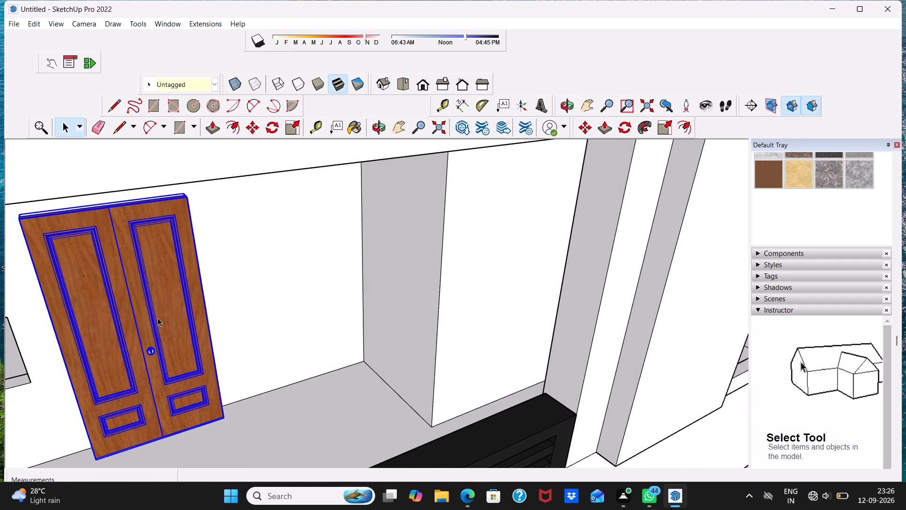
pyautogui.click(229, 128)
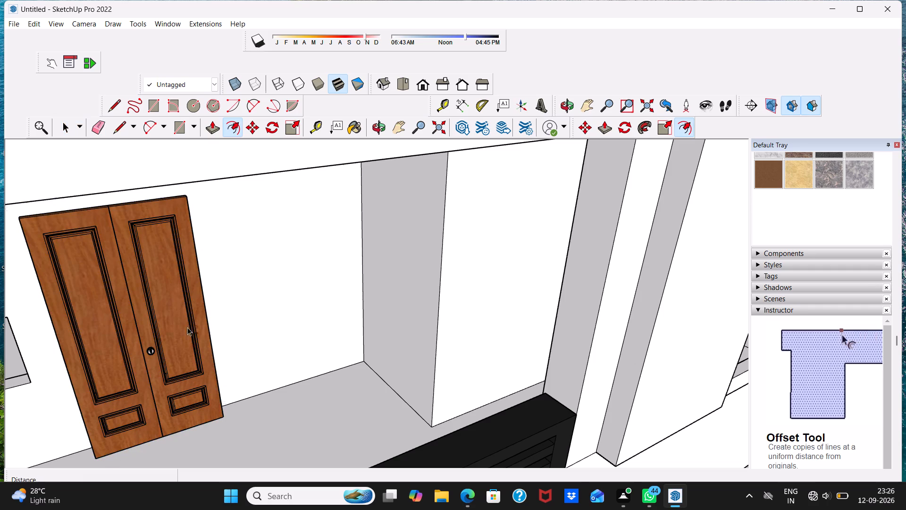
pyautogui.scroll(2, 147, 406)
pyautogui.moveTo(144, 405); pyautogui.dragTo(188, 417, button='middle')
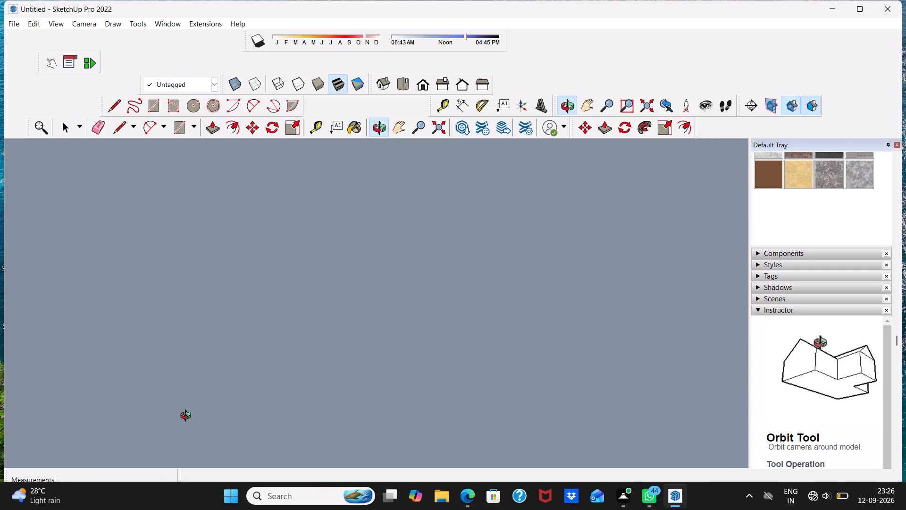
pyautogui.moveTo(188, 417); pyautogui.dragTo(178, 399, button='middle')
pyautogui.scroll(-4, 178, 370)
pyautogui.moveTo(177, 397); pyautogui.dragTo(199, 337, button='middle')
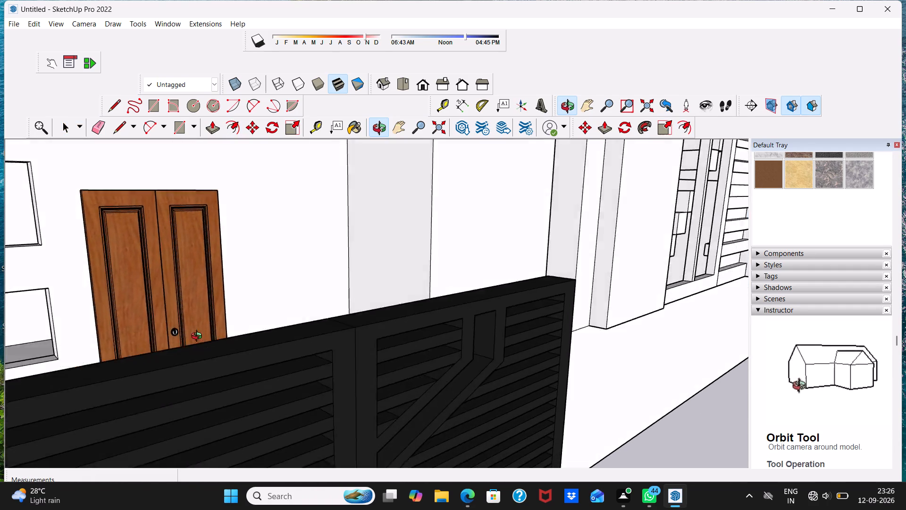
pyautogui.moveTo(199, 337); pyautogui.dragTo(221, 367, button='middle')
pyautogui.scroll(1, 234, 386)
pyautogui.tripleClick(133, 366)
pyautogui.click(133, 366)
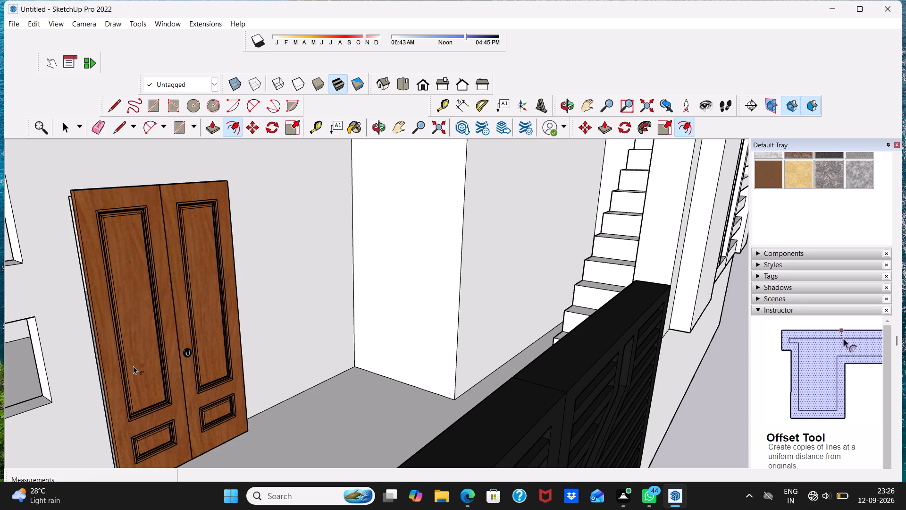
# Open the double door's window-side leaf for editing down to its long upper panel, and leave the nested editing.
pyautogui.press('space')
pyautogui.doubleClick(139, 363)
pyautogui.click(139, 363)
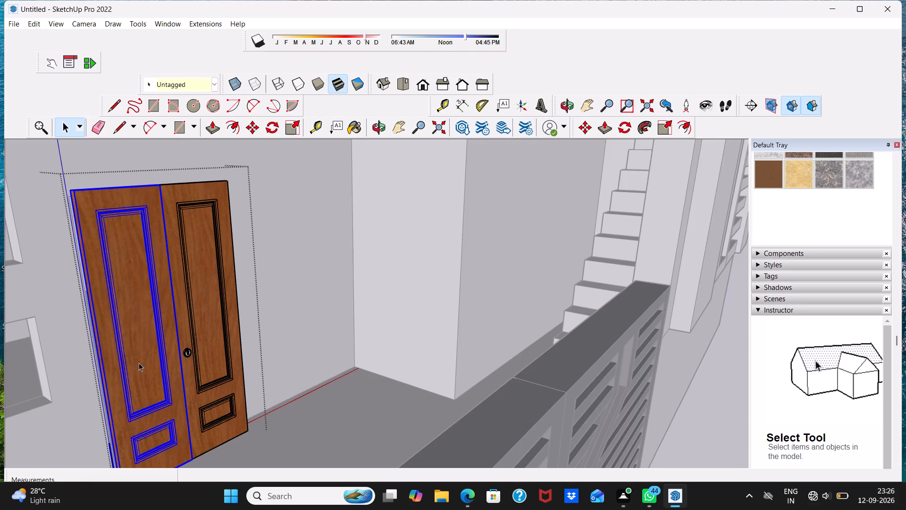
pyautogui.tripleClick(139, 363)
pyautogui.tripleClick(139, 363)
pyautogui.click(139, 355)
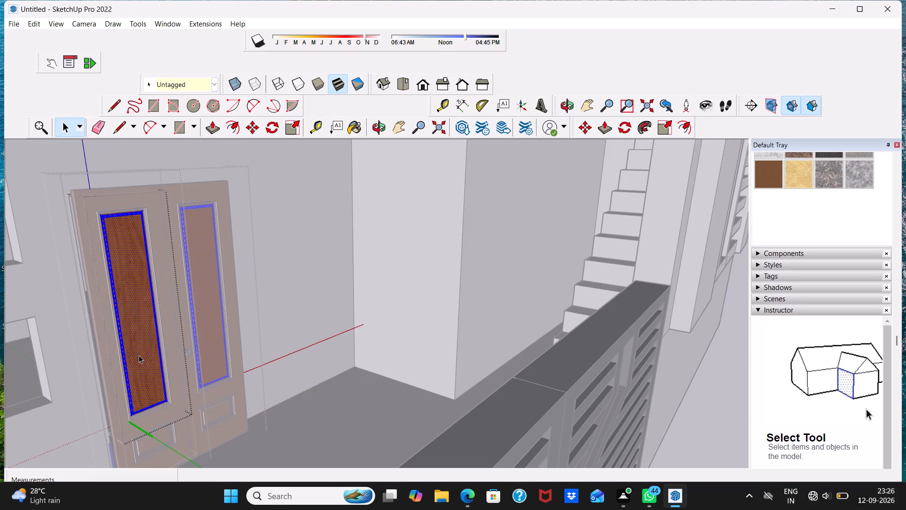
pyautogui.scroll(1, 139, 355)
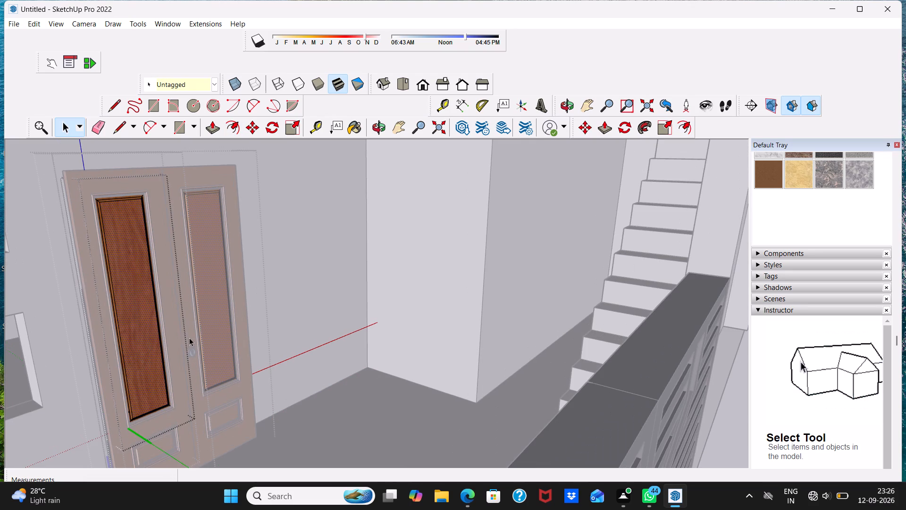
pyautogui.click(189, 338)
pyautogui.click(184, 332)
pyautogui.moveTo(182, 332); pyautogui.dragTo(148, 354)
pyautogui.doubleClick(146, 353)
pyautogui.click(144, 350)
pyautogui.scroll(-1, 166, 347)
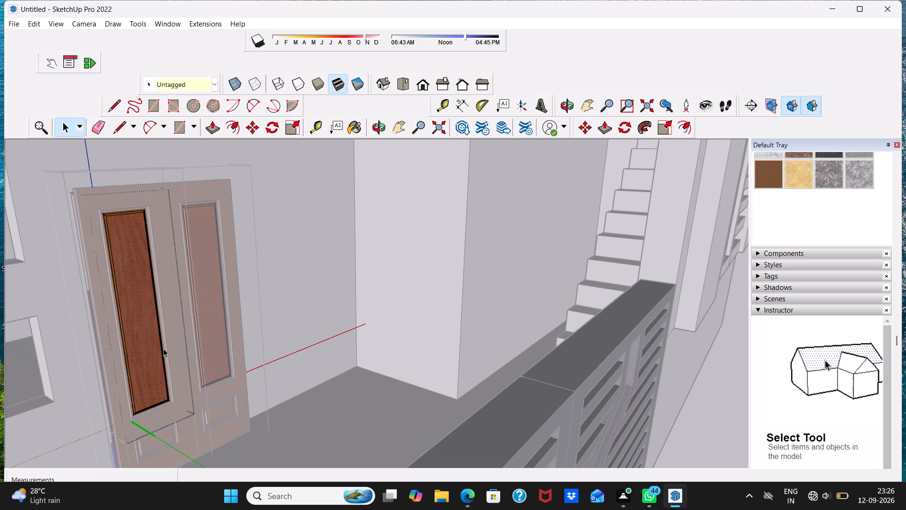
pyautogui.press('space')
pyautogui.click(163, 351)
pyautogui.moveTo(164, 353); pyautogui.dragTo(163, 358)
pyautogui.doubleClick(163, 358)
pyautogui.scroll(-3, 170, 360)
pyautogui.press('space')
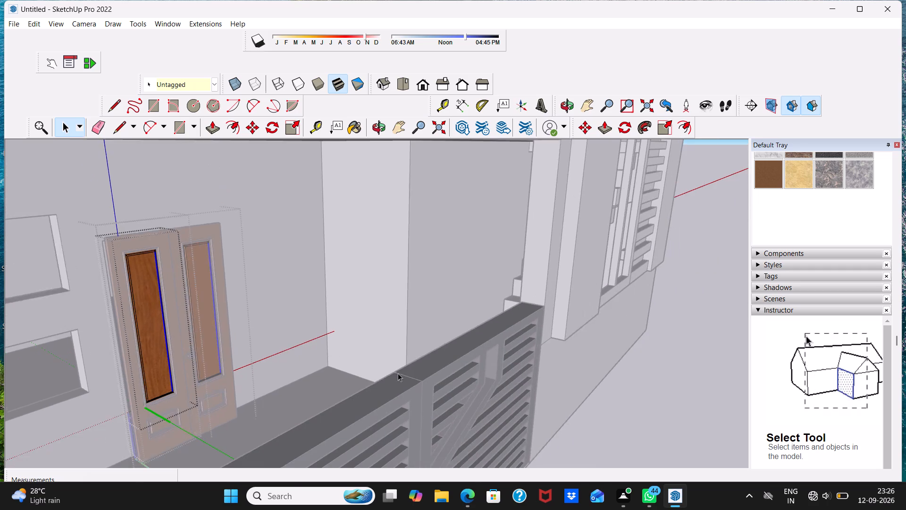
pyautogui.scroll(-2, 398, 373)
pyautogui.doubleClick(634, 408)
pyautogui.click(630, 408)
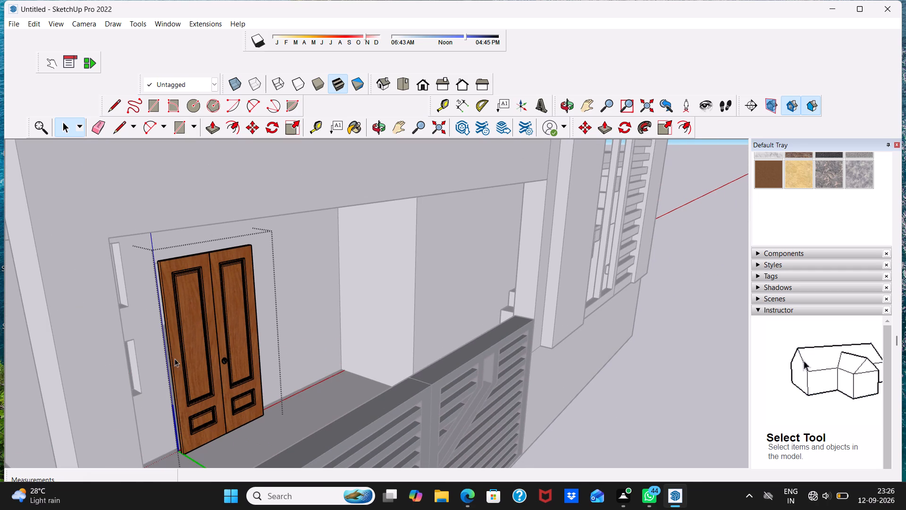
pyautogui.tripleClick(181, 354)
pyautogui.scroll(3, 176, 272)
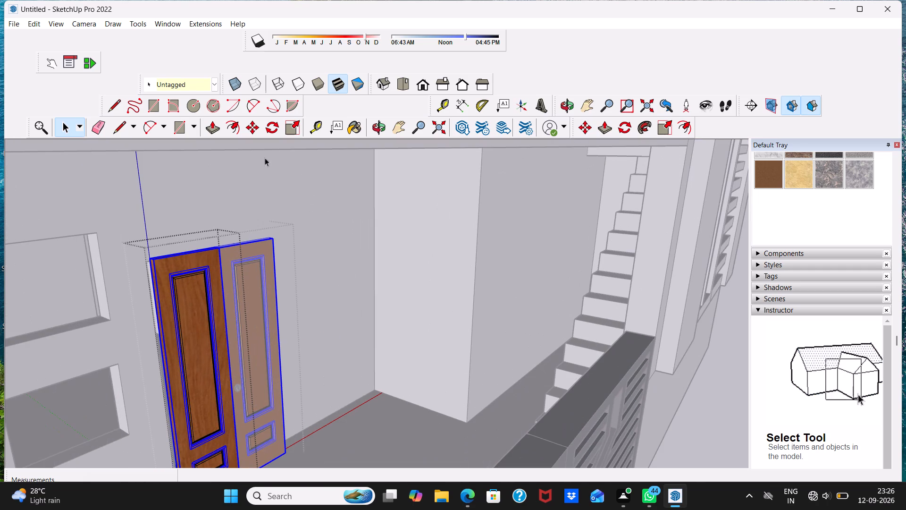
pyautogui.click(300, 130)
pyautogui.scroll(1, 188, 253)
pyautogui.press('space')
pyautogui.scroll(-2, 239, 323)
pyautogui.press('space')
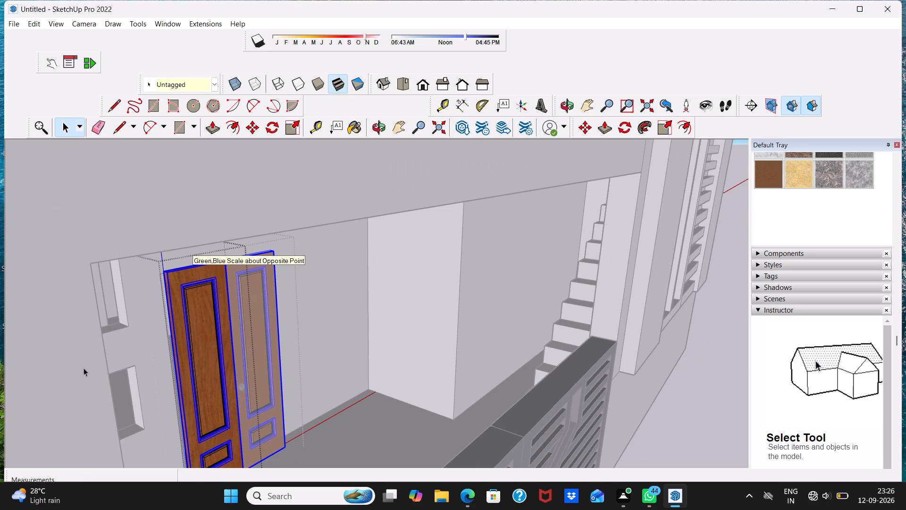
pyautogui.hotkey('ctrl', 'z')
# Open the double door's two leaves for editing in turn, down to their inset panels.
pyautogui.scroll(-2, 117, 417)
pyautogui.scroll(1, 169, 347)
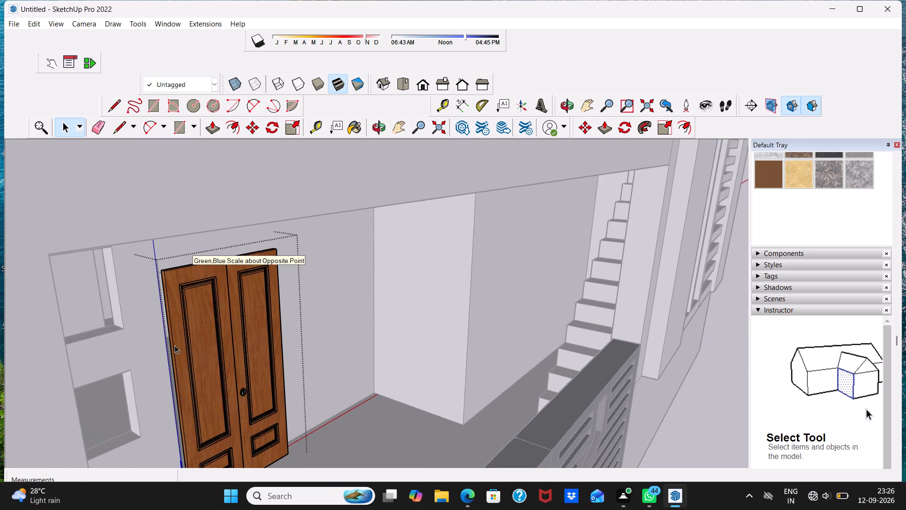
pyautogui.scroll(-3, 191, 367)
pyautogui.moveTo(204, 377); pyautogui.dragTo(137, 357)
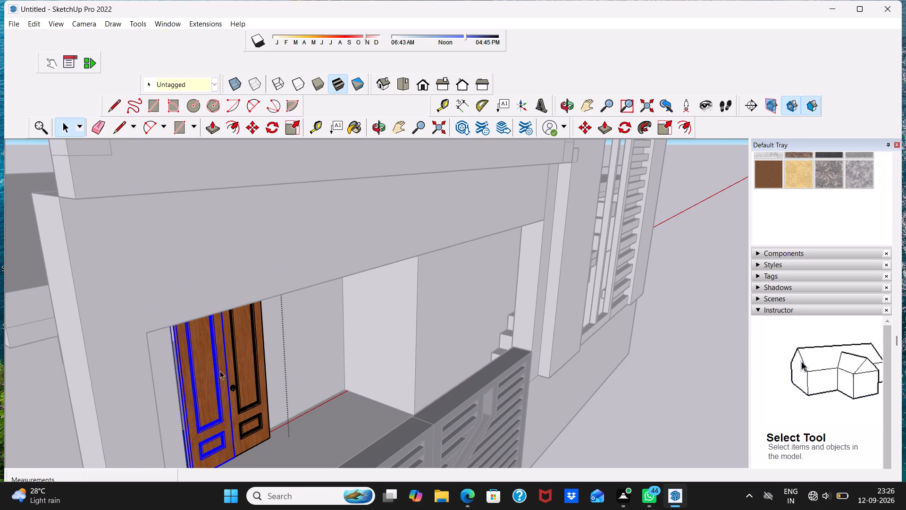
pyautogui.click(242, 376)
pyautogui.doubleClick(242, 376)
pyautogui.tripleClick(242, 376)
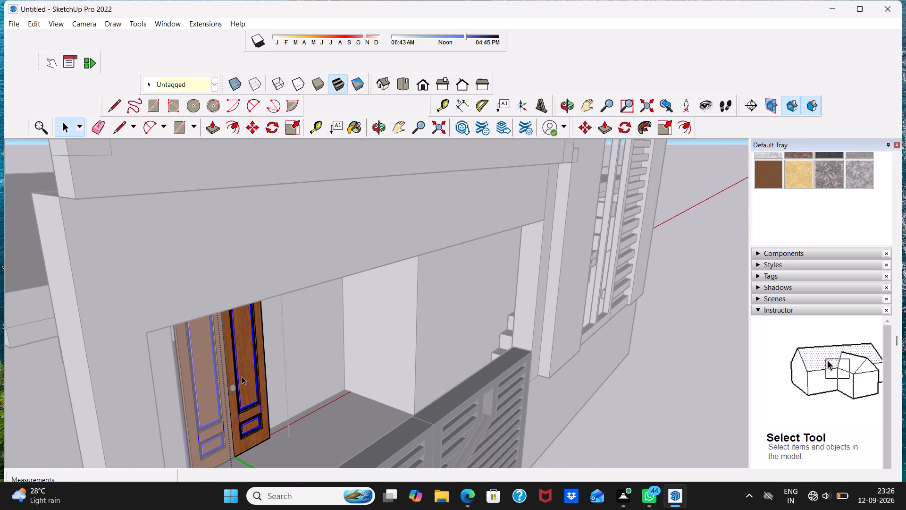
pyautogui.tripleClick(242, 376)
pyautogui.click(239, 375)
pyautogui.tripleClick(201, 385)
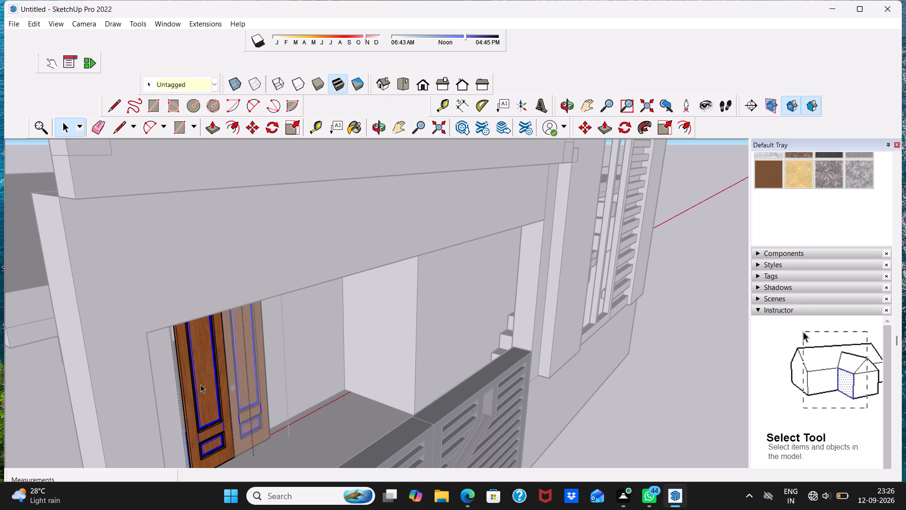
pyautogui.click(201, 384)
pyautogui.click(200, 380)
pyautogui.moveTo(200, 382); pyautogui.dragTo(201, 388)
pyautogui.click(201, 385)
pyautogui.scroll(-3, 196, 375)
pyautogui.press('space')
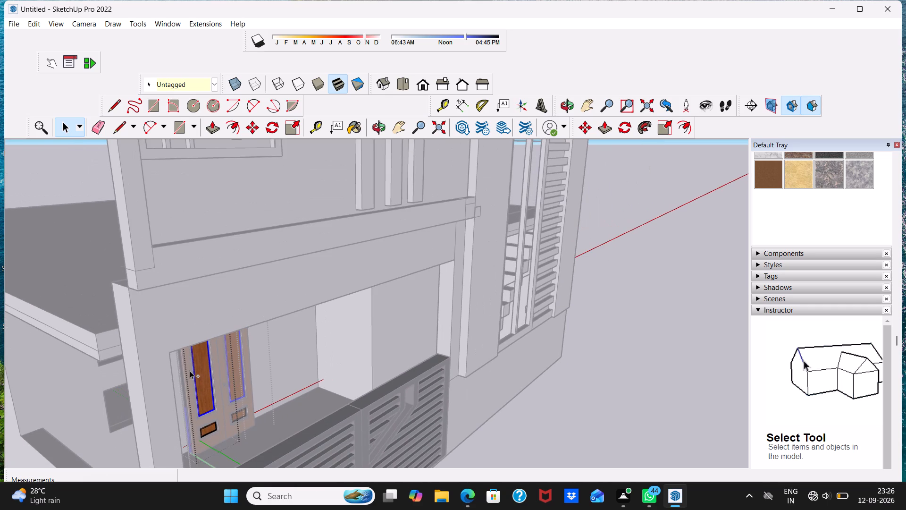
# Undo the double door's edits, scaling, placement and import, back to the empty doorway.
pyautogui.hotkey('ctrl', 'z')
pyautogui.hotkey('ctrl', 'z')
pyautogui.hotkey('ctrl', 'z')
pyautogui.hotkey('ctrl', 'z')
pyautogui.doubleClick(189, 365)
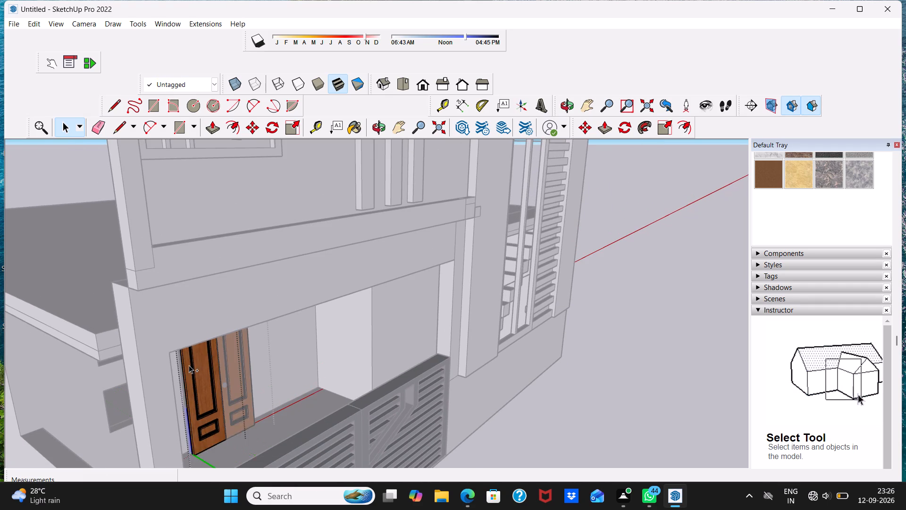
pyautogui.hotkey('ctrl', 'z')
pyautogui.hotkey('ctrl', 'z')
pyautogui.hotkey('ctrl', 'z')
pyautogui.hotkey('ctrl', 'z')
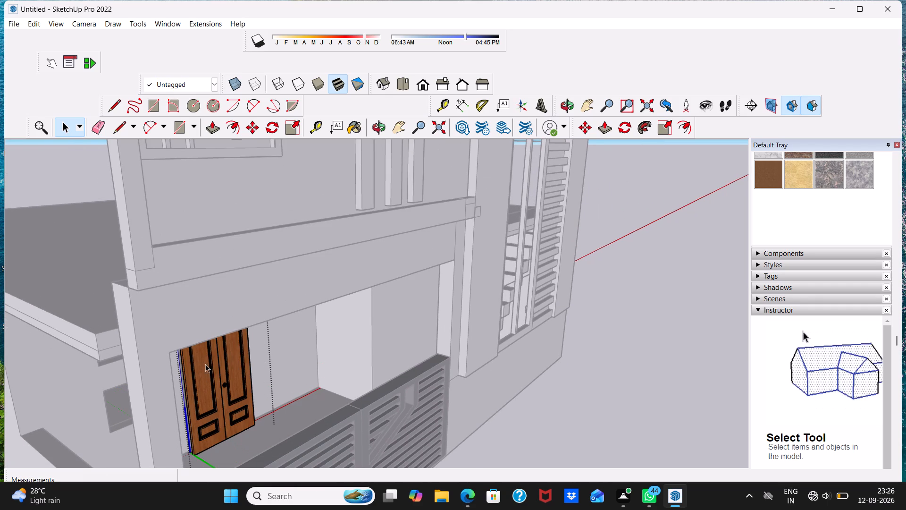
pyautogui.press('z')
pyautogui.hotkey('ctrl', 'z')
pyautogui.hotkey('ctrl', 'z')
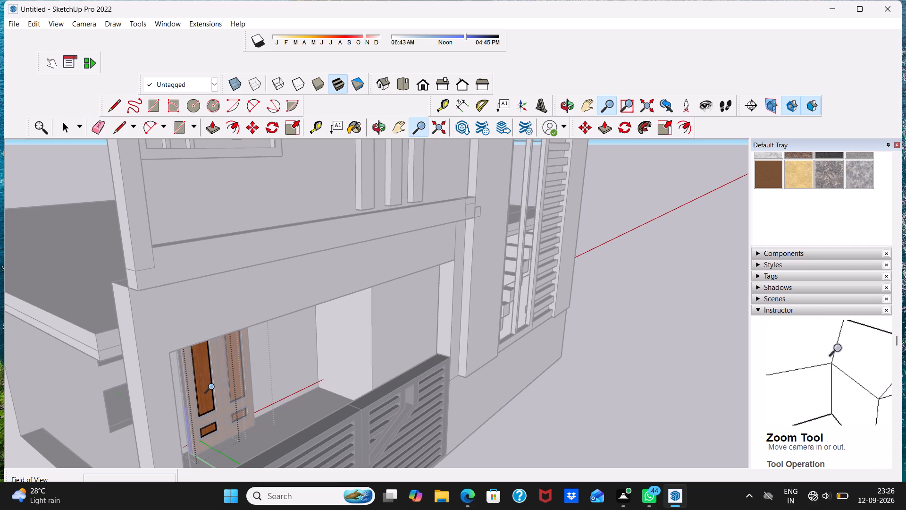
pyautogui.hotkey('ctrl', 'z')
pyautogui.hotkey('ctrl', 'z')
pyautogui.hotkey('ctrl', 'z')
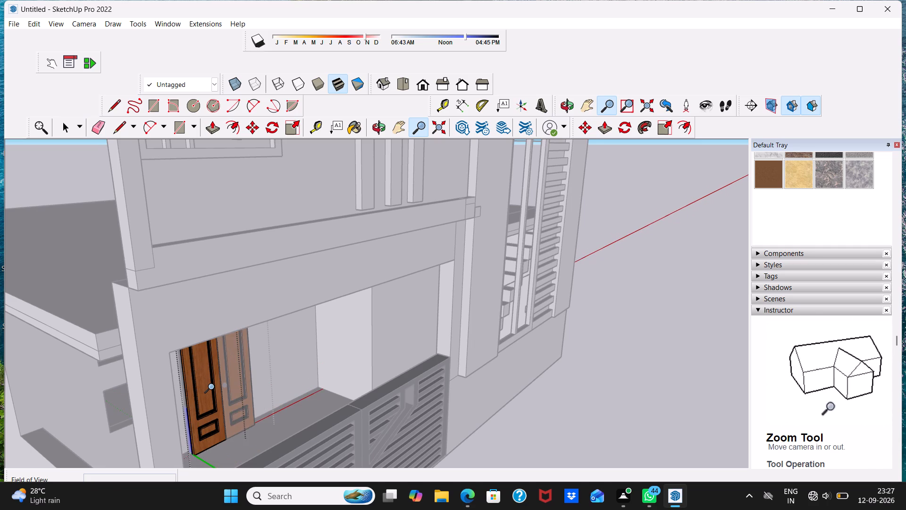
pyautogui.hotkey('ctrl', 'z')
pyautogui.hotkey('ctrl', 'z')
pyautogui.hotkey('ctrl', 'z')
pyautogui.hotkey('ctrl', 'z')
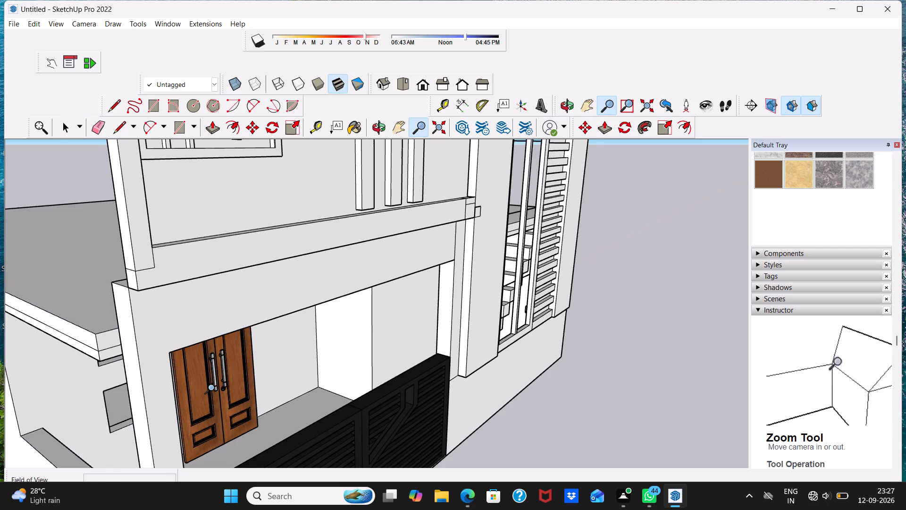
pyautogui.hotkey('ctrl', 'z')
pyautogui.hotkey('ctrl', 'z')
pyautogui.hotkey('ctrl', 'z')
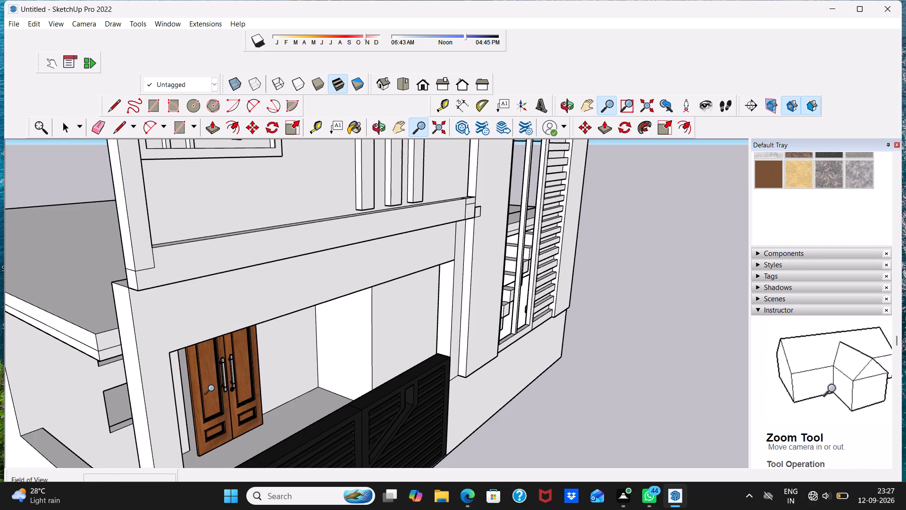
pyautogui.hotkey('ctrl', 'z')
pyautogui.press('space')
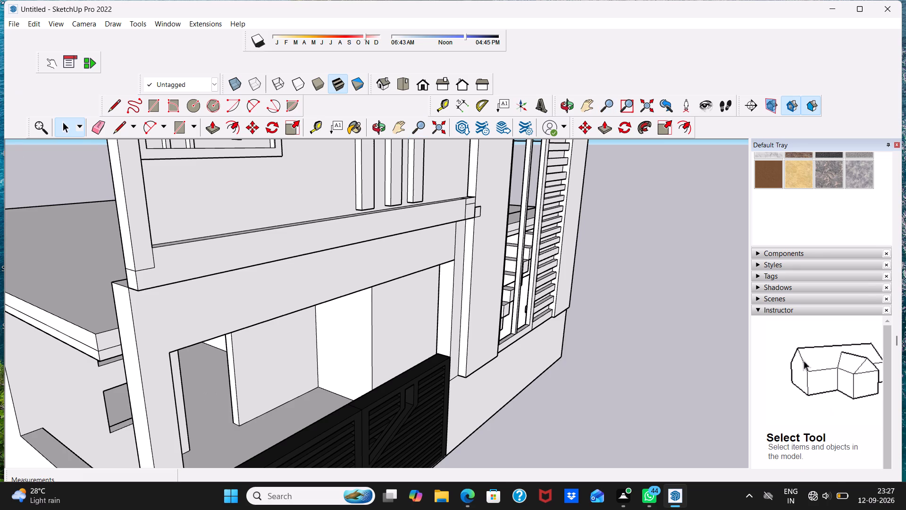
# Import the Door model from the Downloads folder again.
pyautogui.click(12, 24)
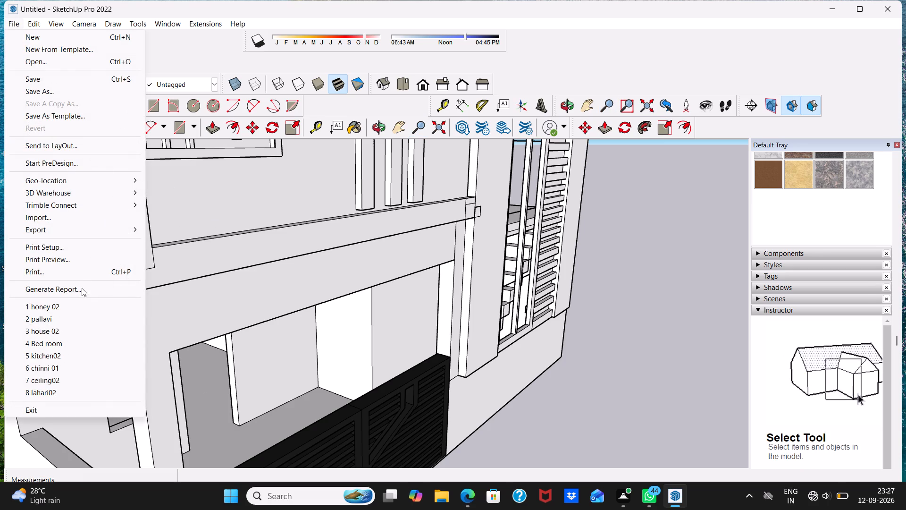
pyautogui.click(57, 221)
pyautogui.scroll(-4, 57, 221)
pyautogui.scroll(-3, 199, 255)
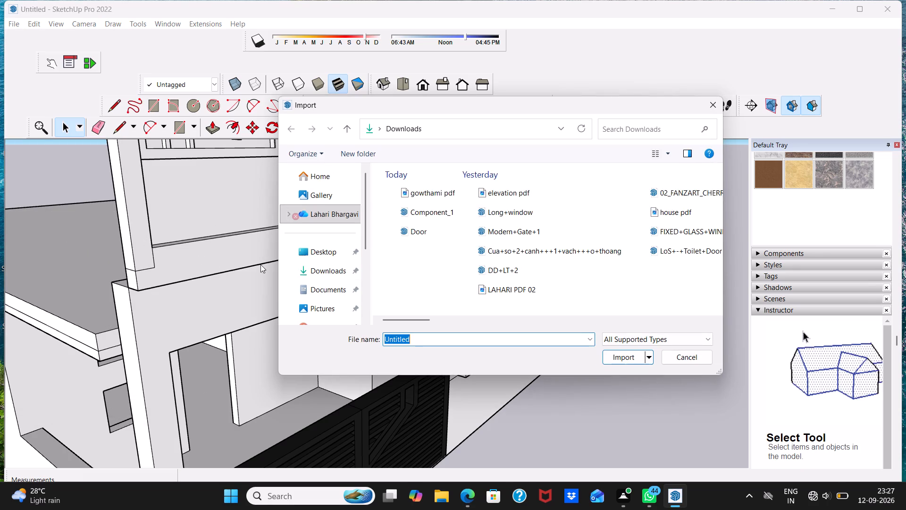
pyautogui.scroll(-3, 389, 258)
pyautogui.scroll(3, 317, 263)
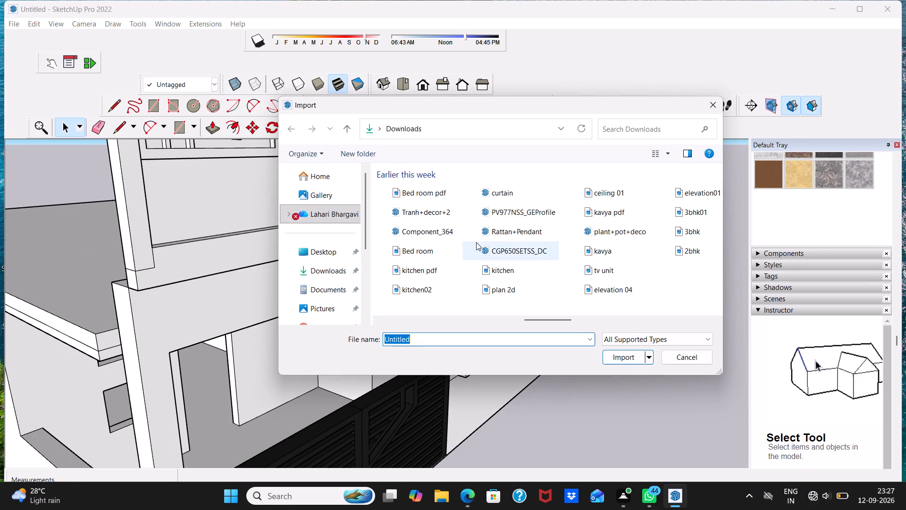
pyautogui.click(318, 269)
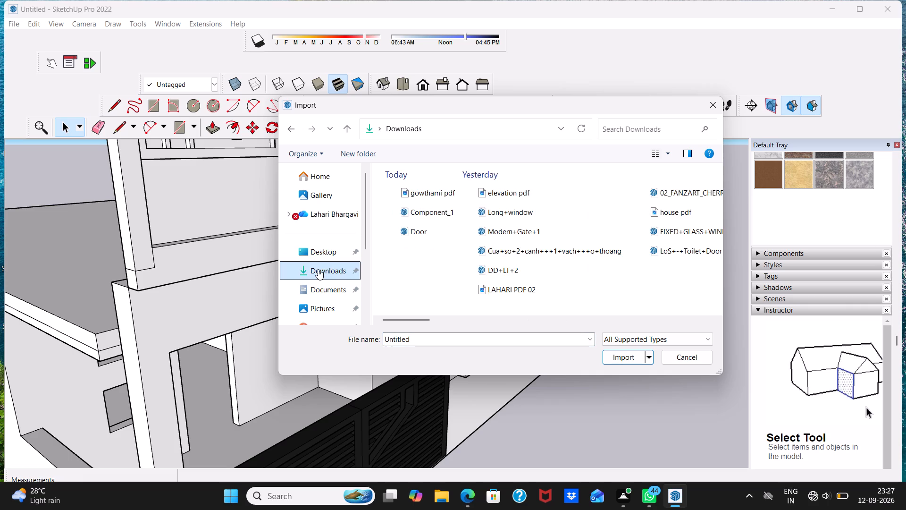
pyautogui.click(430, 233)
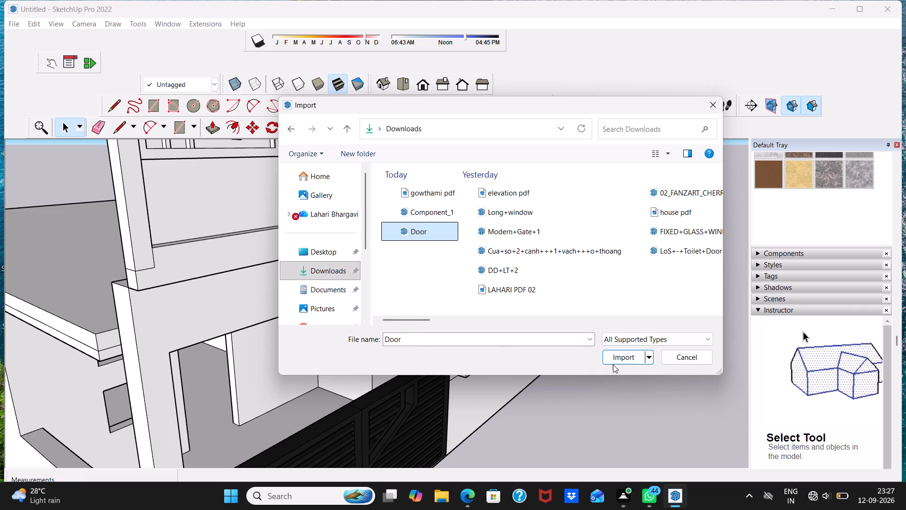
pyautogui.click(627, 363)
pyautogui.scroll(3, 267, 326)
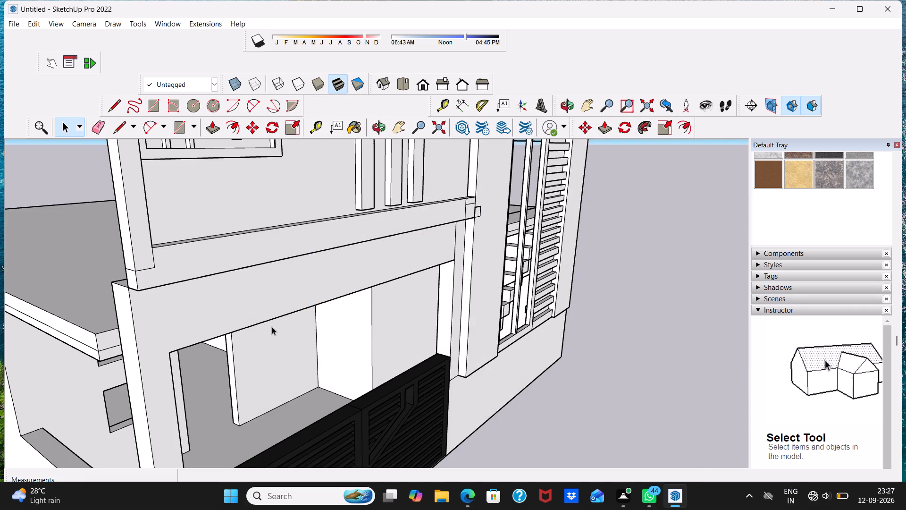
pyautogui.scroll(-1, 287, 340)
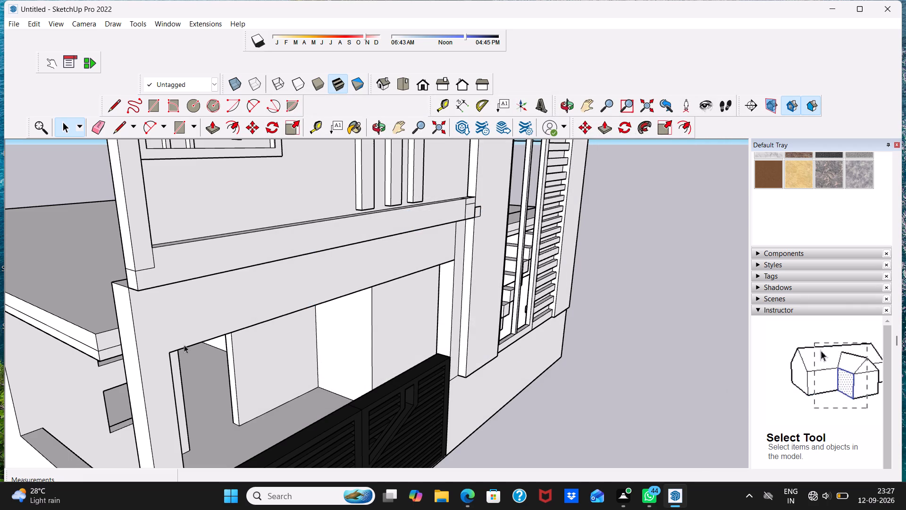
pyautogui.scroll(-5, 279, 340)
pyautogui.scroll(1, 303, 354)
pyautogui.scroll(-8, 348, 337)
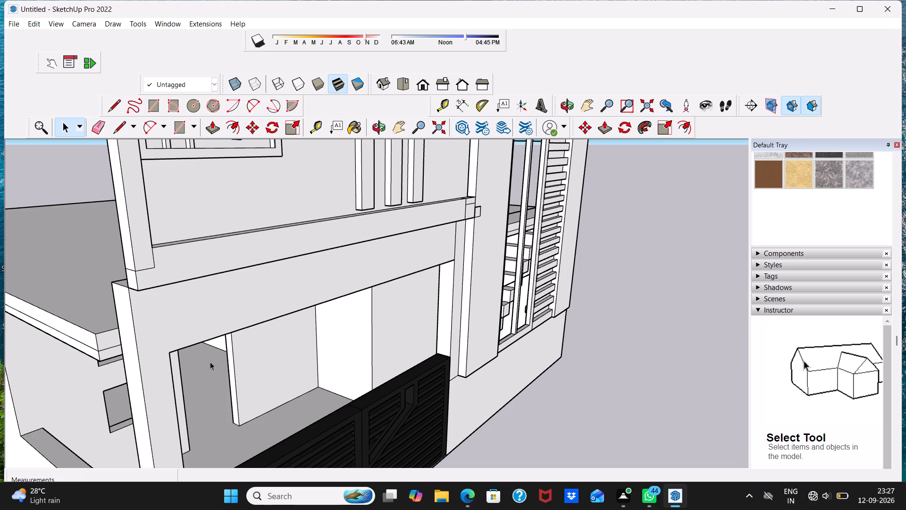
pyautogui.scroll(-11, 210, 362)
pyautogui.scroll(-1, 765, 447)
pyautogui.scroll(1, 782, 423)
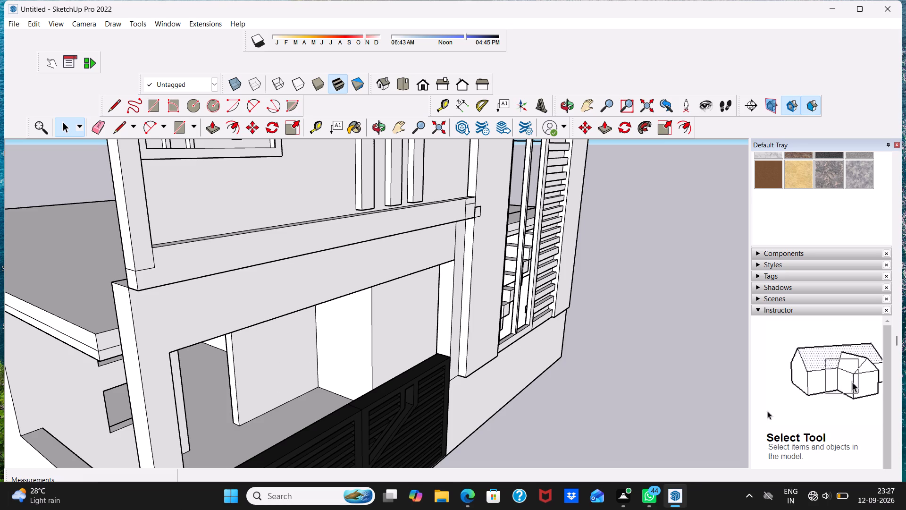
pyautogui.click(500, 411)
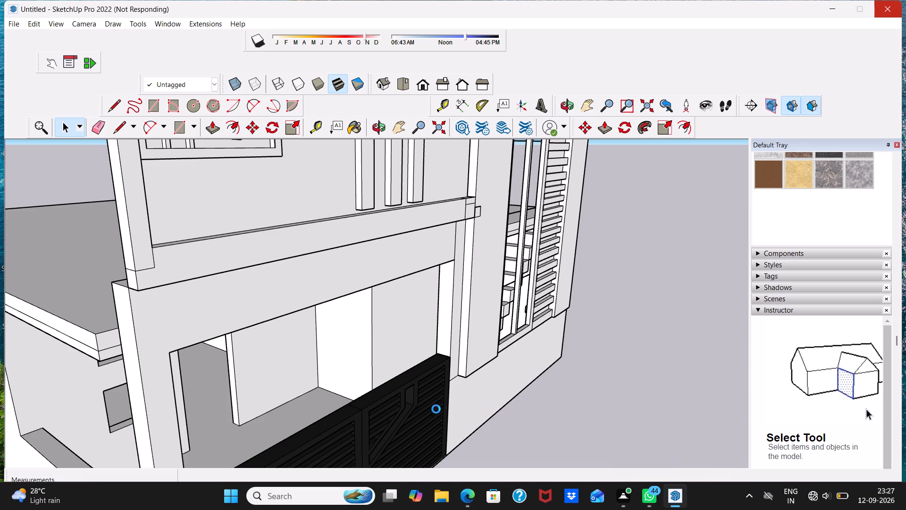
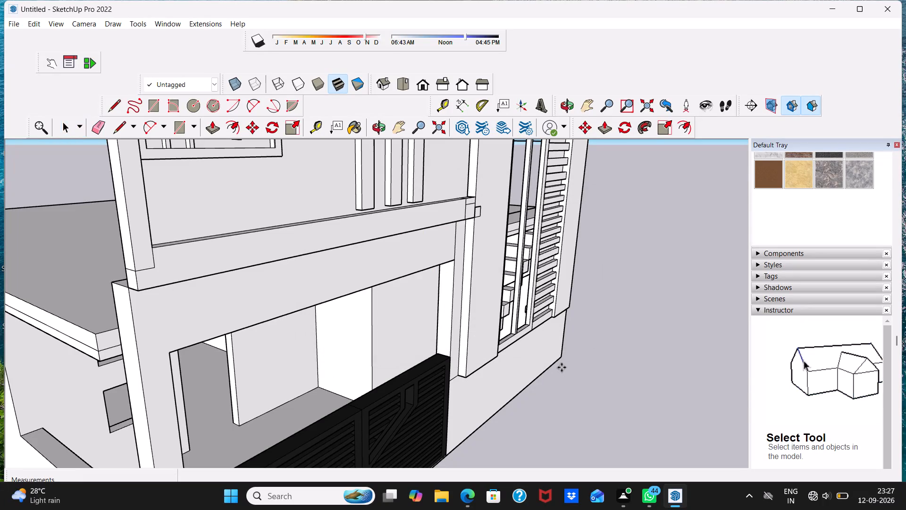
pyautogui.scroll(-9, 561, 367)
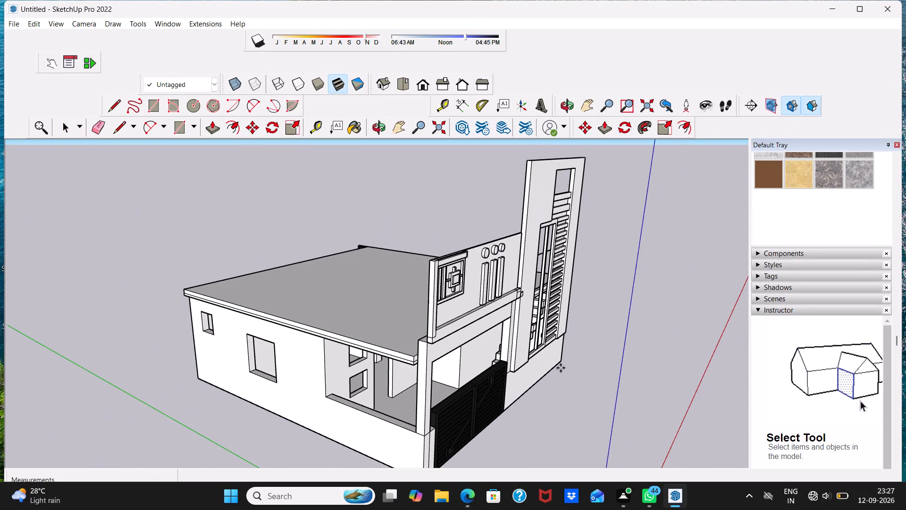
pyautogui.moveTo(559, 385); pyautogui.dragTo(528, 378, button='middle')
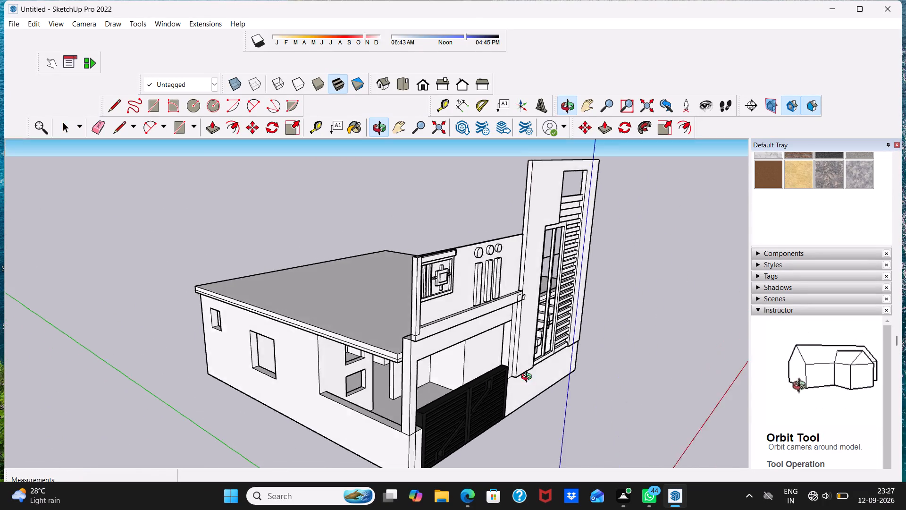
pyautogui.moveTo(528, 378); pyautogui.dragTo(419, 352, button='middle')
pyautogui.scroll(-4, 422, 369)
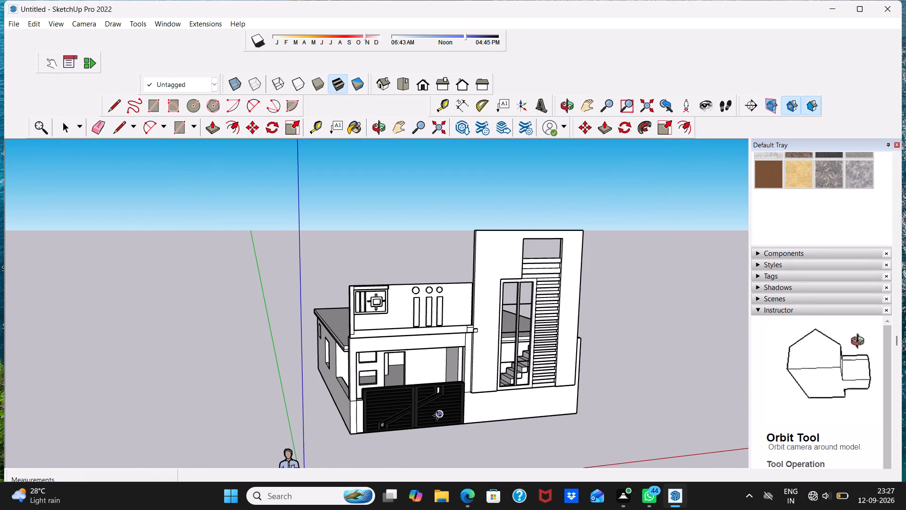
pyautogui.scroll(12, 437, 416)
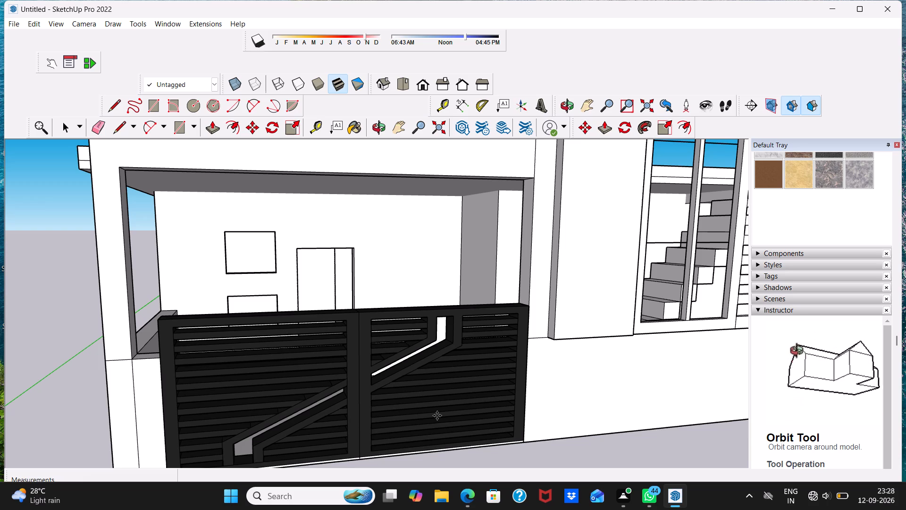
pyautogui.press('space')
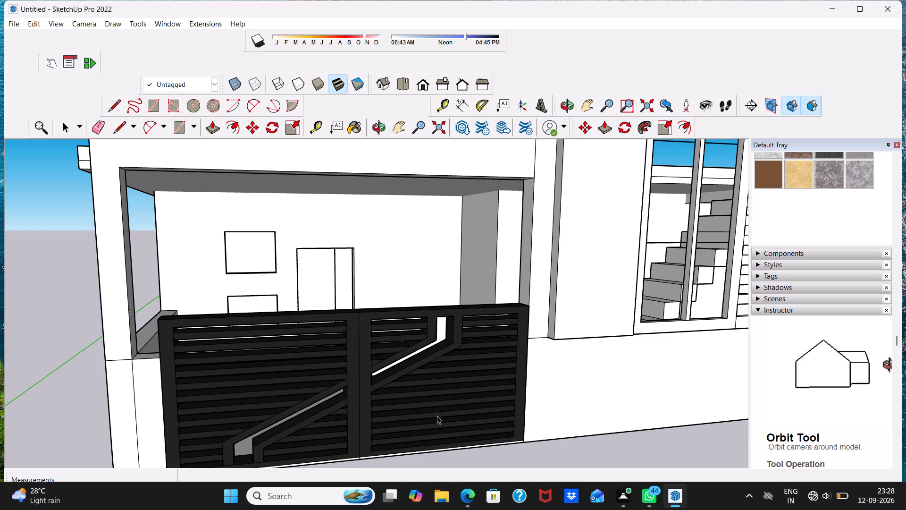
# Import the Door model from the Downloads folder and place it on the open ground beside the house.
pyautogui.scroll(3, 437, 416)
pyautogui.scroll(-5, 417, 146)
pyautogui.moveTo(407, 214); pyautogui.dragTo(364, 339, button='middle')
pyautogui.scroll(4, 367, 313)
pyautogui.moveTo(367, 308); pyautogui.dragTo(386, 255, button='middle')
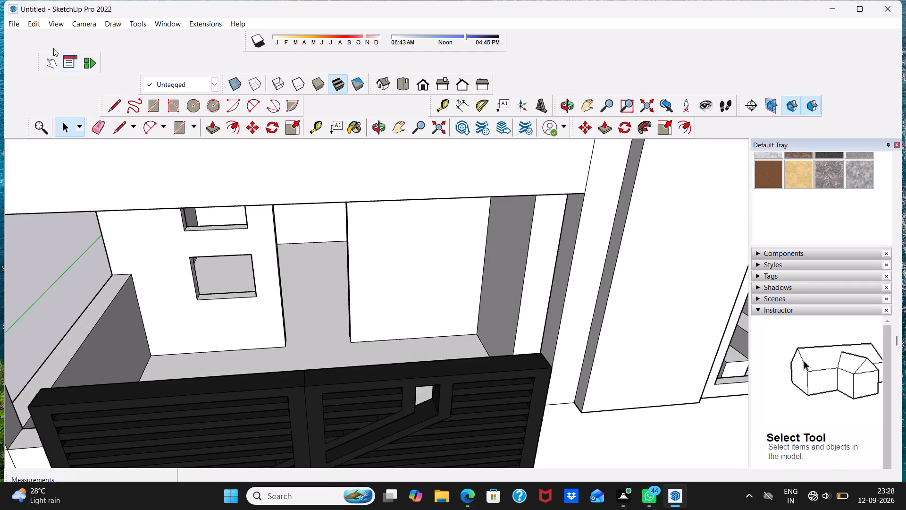
pyautogui.click(12, 21)
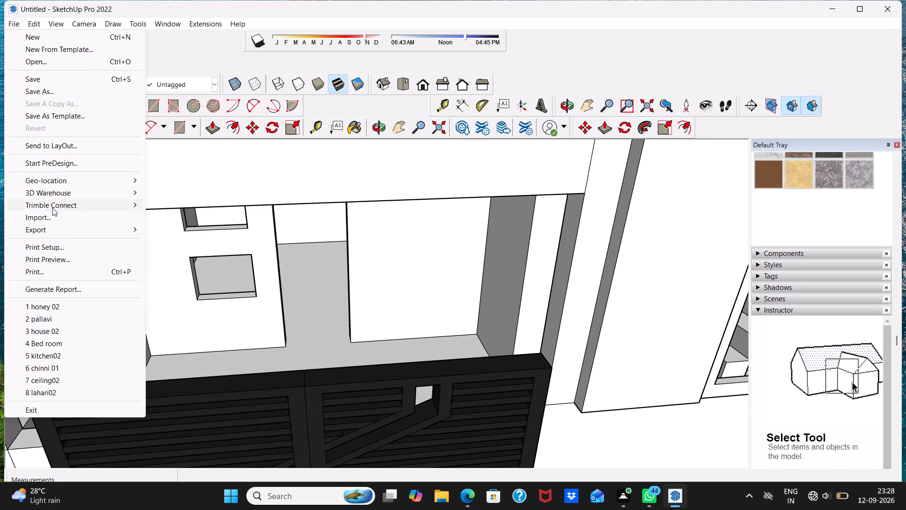
pyautogui.click(52, 218)
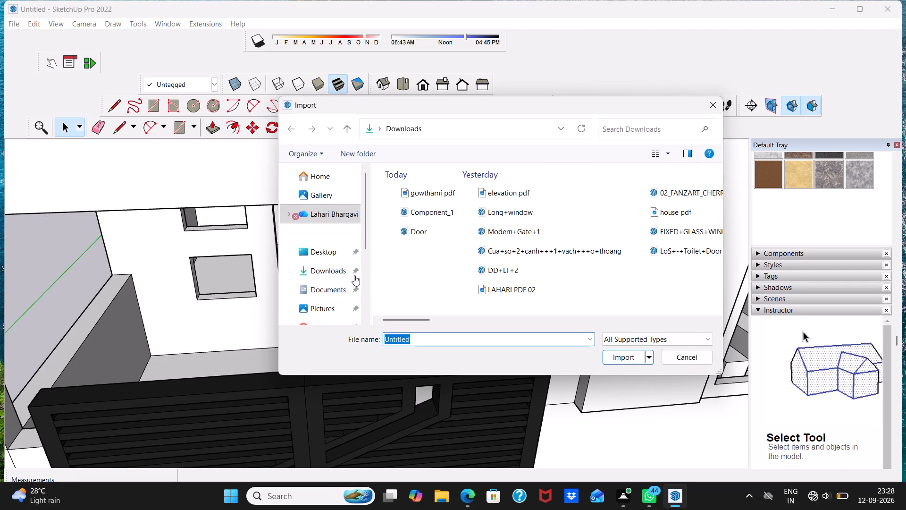
pyautogui.click(429, 230)
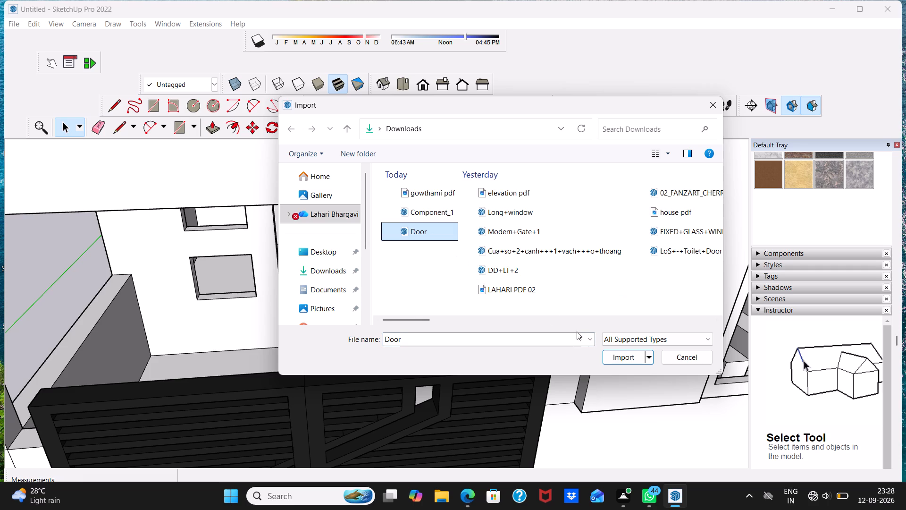
pyautogui.click(626, 358)
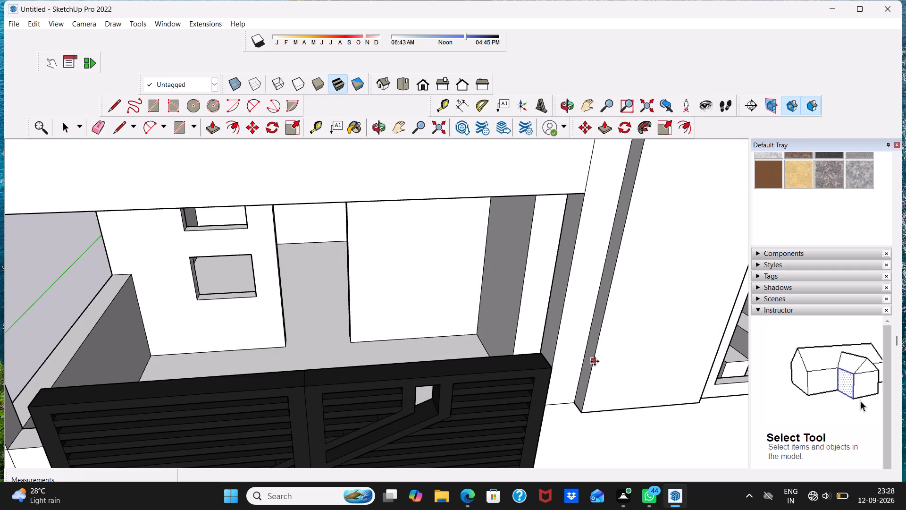
pyautogui.scroll(-5, 615, 393)
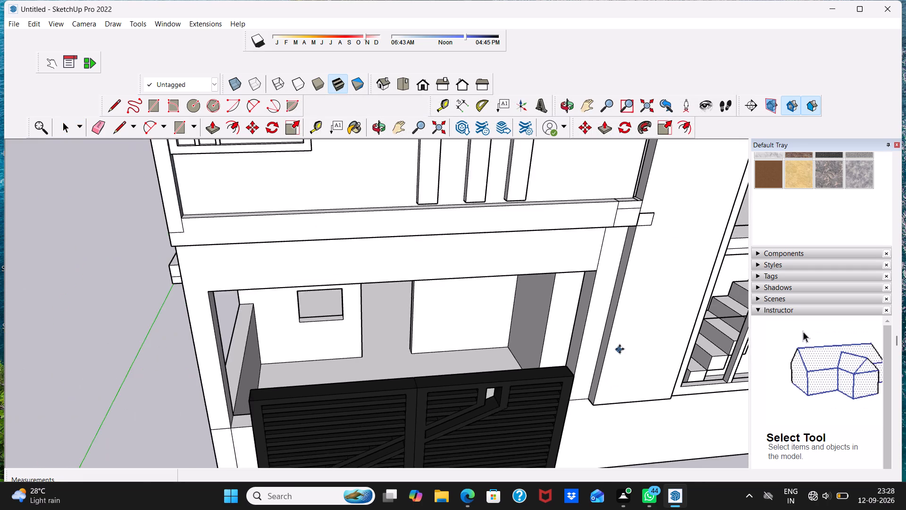
pyautogui.scroll(-10, 620, 348)
pyautogui.scroll(1, 614, 348)
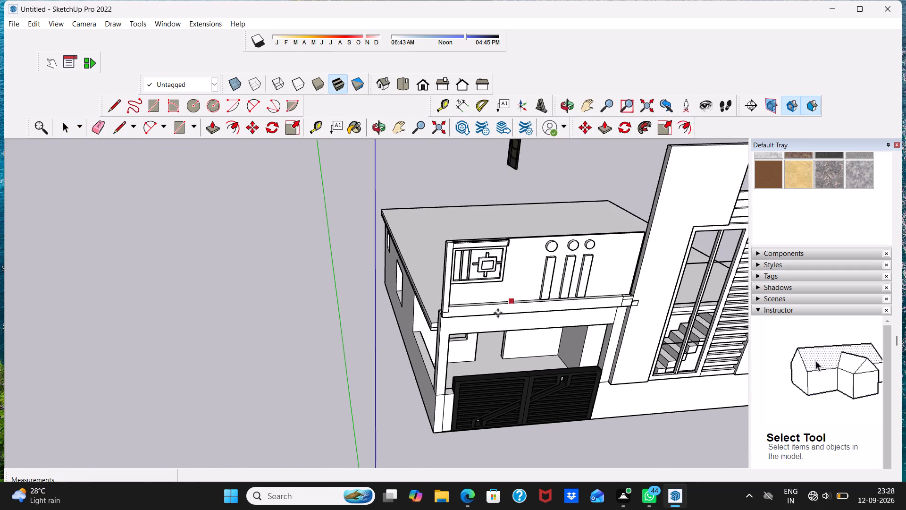
pyautogui.click(251, 368)
# Move the imported door from beyond the rear of the house to the ground in front of the gate.
pyautogui.scroll(5, 357, 197)
pyautogui.moveTo(342, 236); pyautogui.dragTo(386, 256, button='middle')
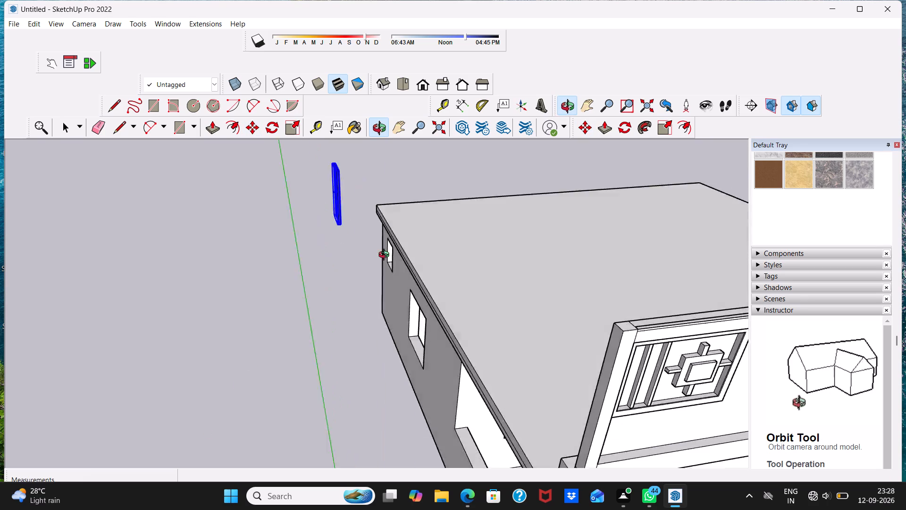
pyautogui.moveTo(386, 256); pyautogui.dragTo(485, 257, button='middle')
pyautogui.scroll(-4, 279, 234)
pyautogui.scroll(3, 185, 202)
pyautogui.moveTo(180, 204); pyautogui.dragTo(134, 248, button='middle')
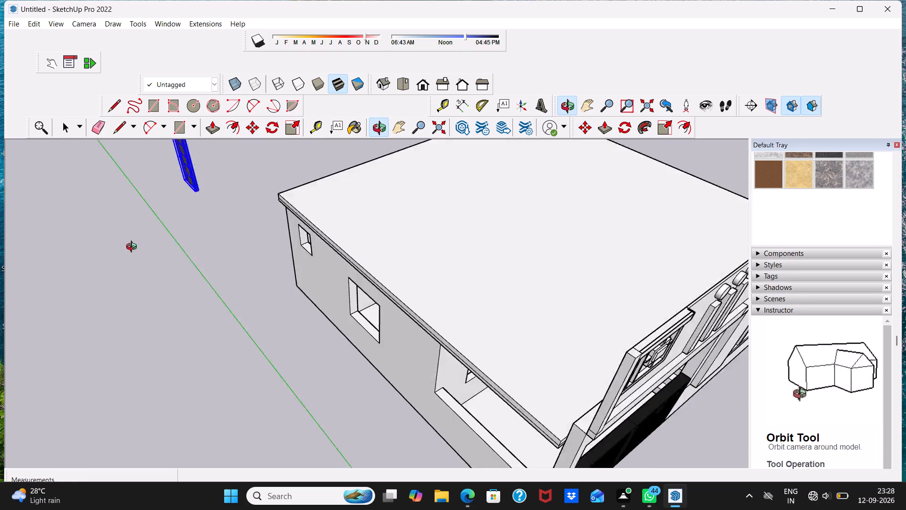
pyautogui.moveTo(134, 248); pyautogui.dragTo(42, 266, button='middle')
pyautogui.scroll(-9, 251, 220)
pyautogui.scroll(1, 342, 147)
pyautogui.scroll(-1, 343, 154)
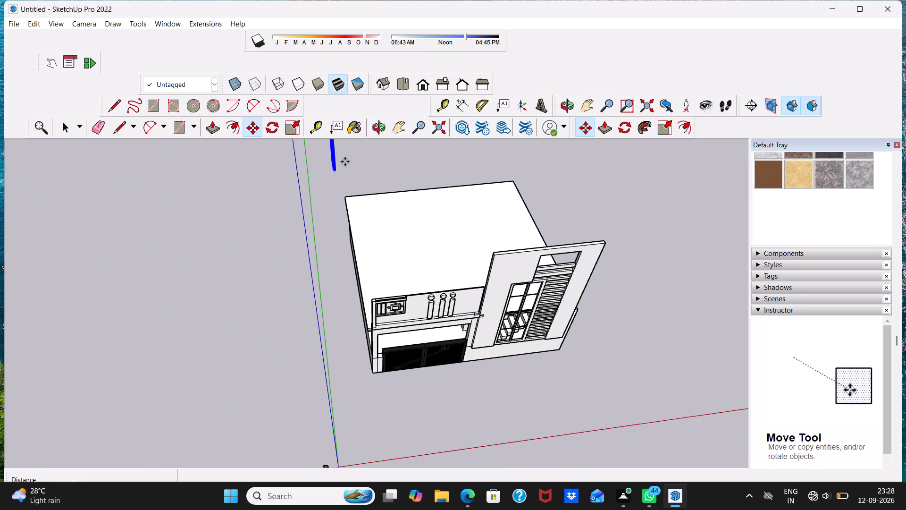
pyautogui.scroll(-1, 345, 161)
pyautogui.scroll(3, 440, 274)
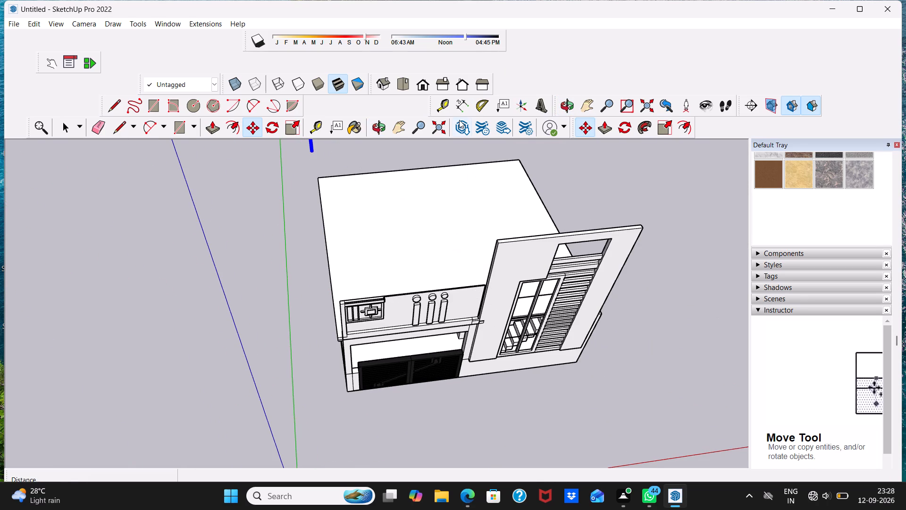
pyautogui.press('space')
pyautogui.press('space')
pyautogui.click(416, 83)
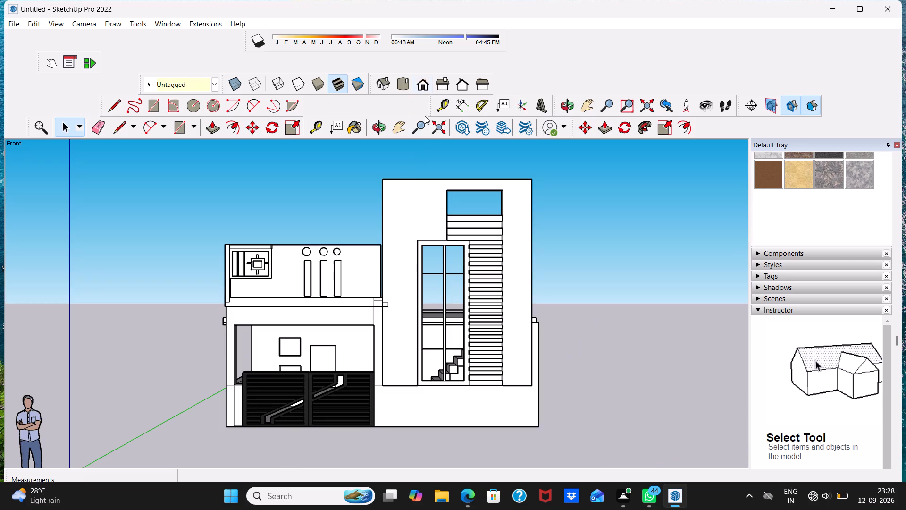
pyautogui.moveTo(256, 279); pyautogui.dragTo(227, 427, button='middle')
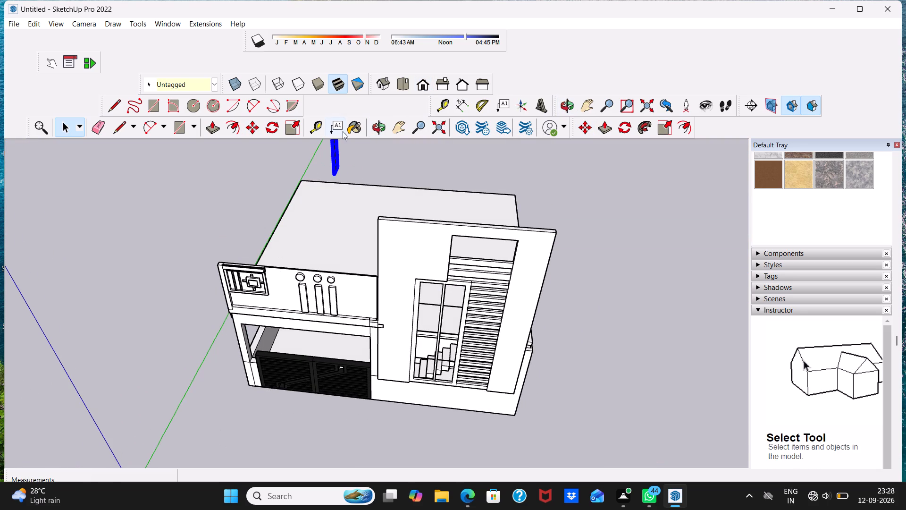
pyautogui.click(249, 126)
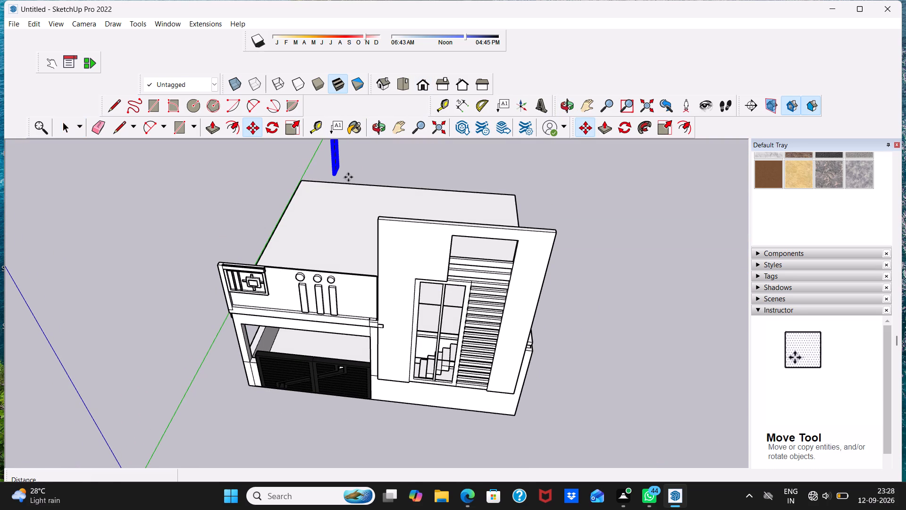
pyautogui.click(336, 172)
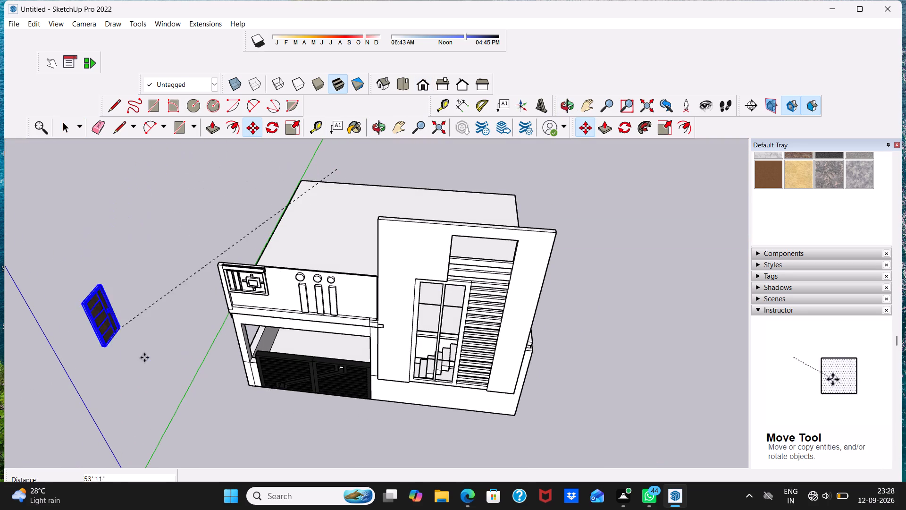
pyautogui.click(307, 445)
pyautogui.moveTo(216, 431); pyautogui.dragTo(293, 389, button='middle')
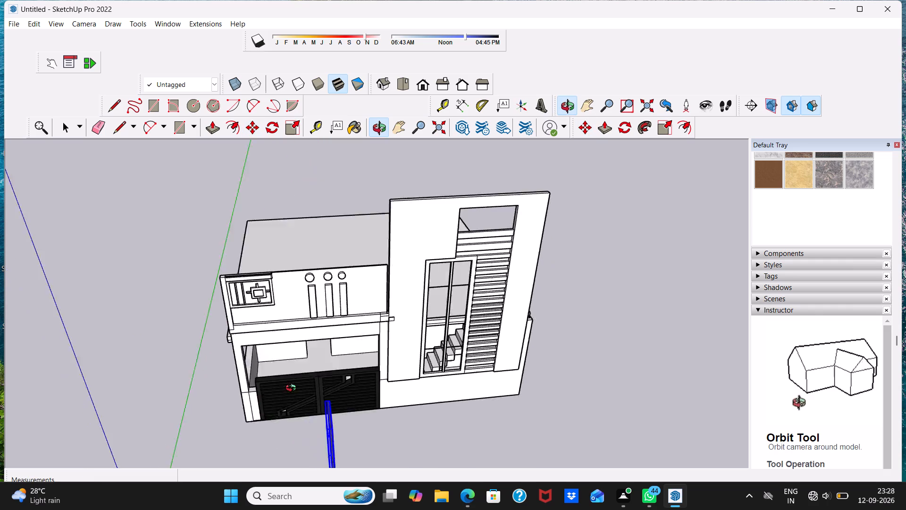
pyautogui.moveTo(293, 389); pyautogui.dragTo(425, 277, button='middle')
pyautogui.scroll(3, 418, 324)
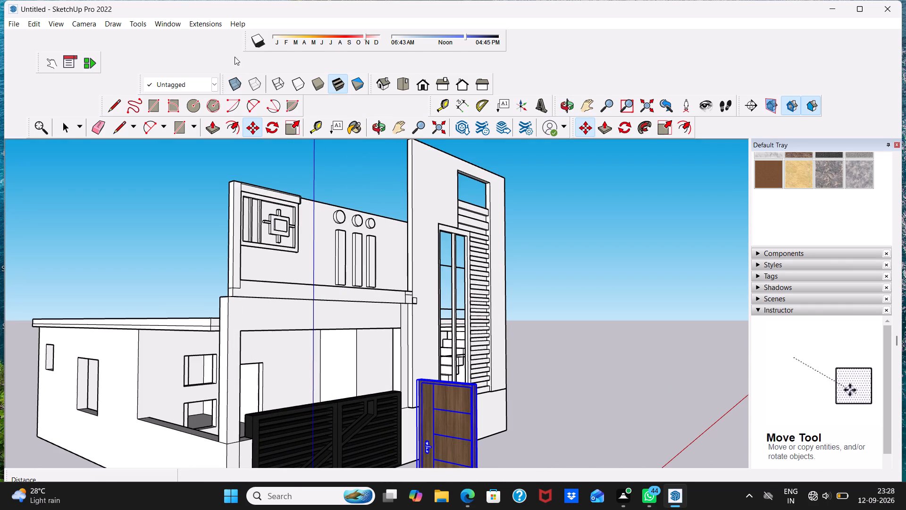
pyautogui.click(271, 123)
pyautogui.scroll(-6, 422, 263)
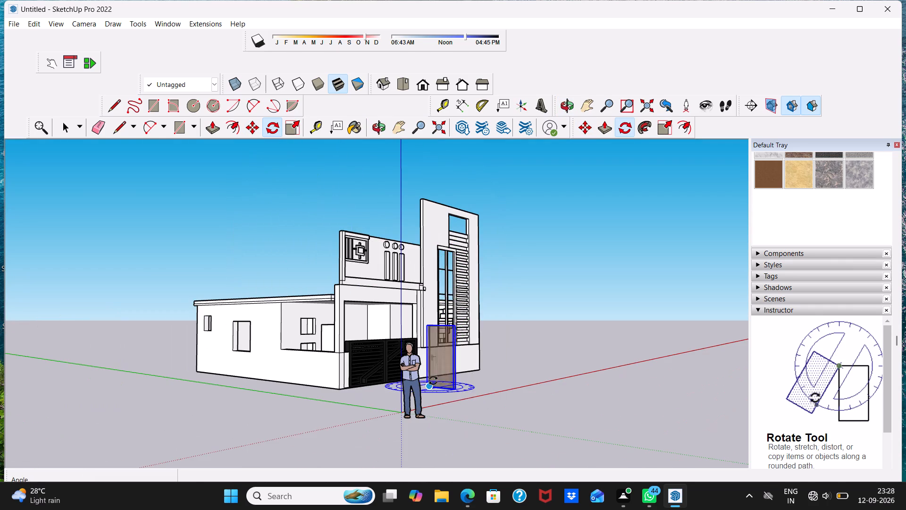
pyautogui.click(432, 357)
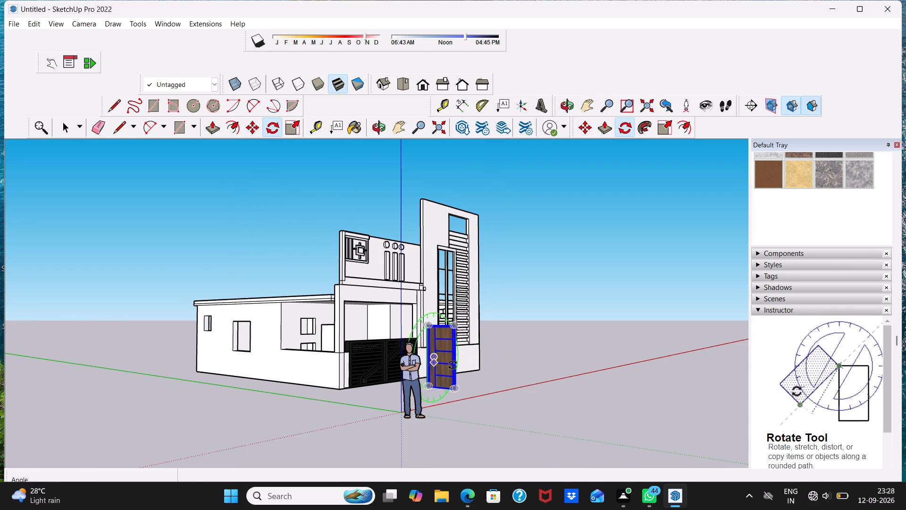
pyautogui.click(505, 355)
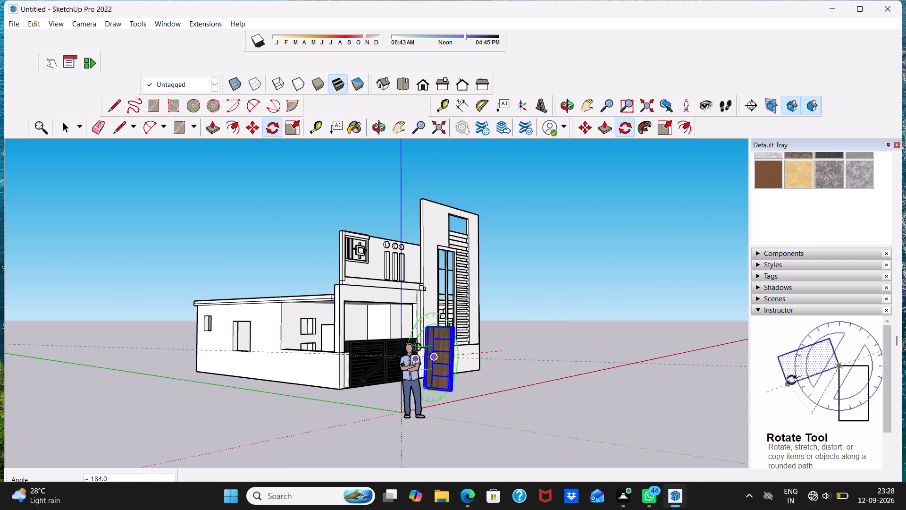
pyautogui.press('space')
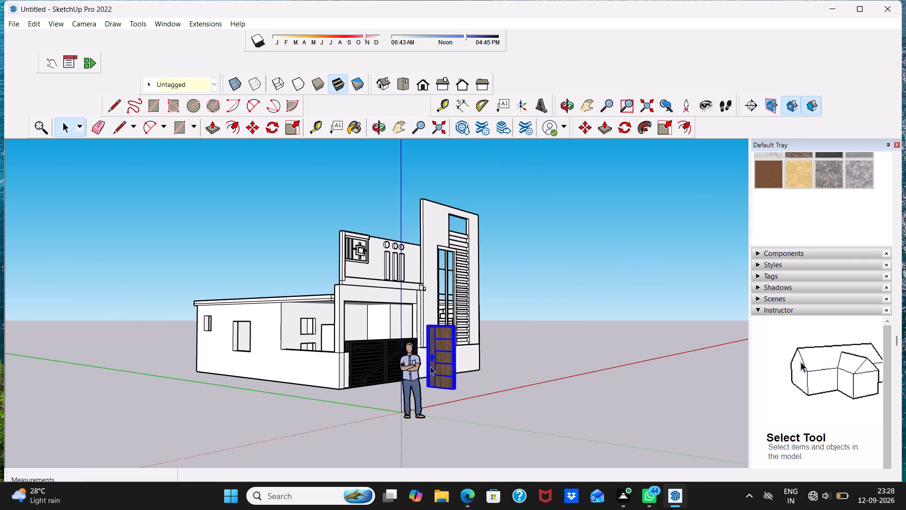
# Rotate the door by about 2.9° around its bottom corner, in the plane perpendicular to the red axis.
pyautogui.scroll(3, 471, 357)
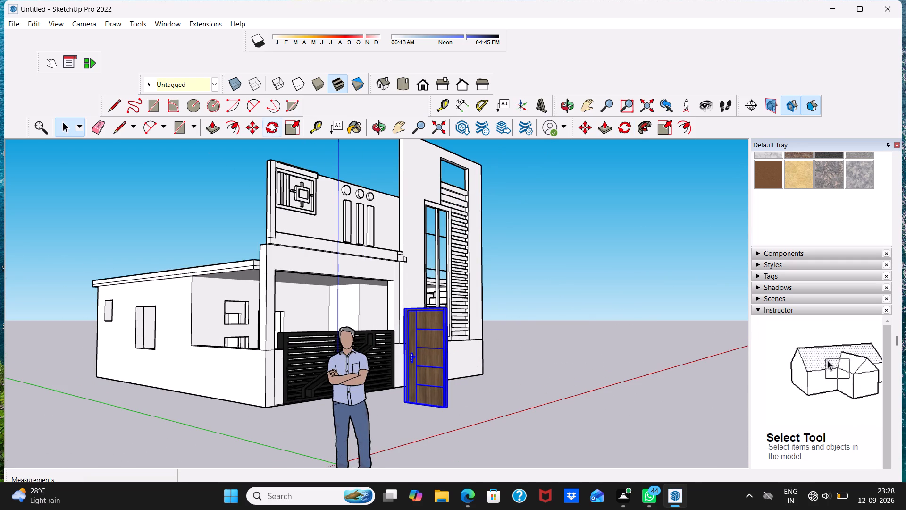
pyautogui.click(271, 123)
pyautogui.scroll(8, 453, 416)
pyautogui.scroll(-1, 451, 406)
pyautogui.scroll(6, 449, 408)
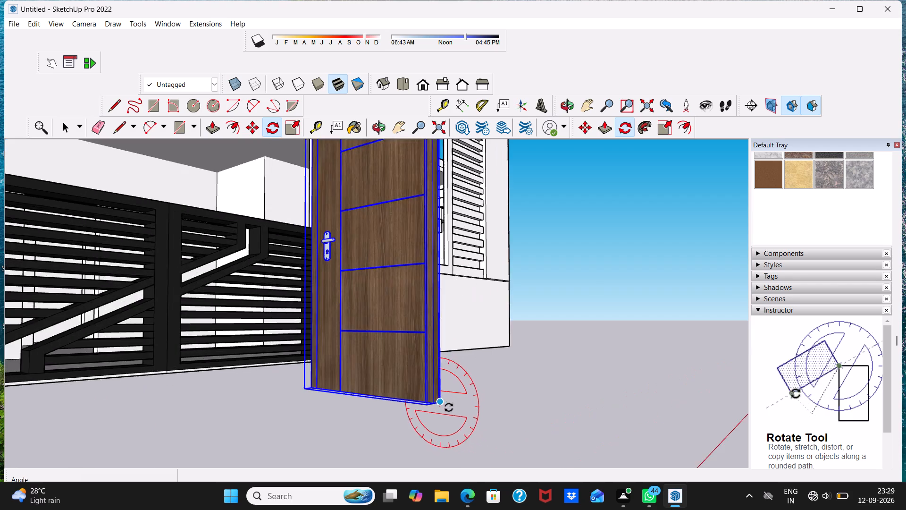
pyautogui.scroll(5, 449, 408)
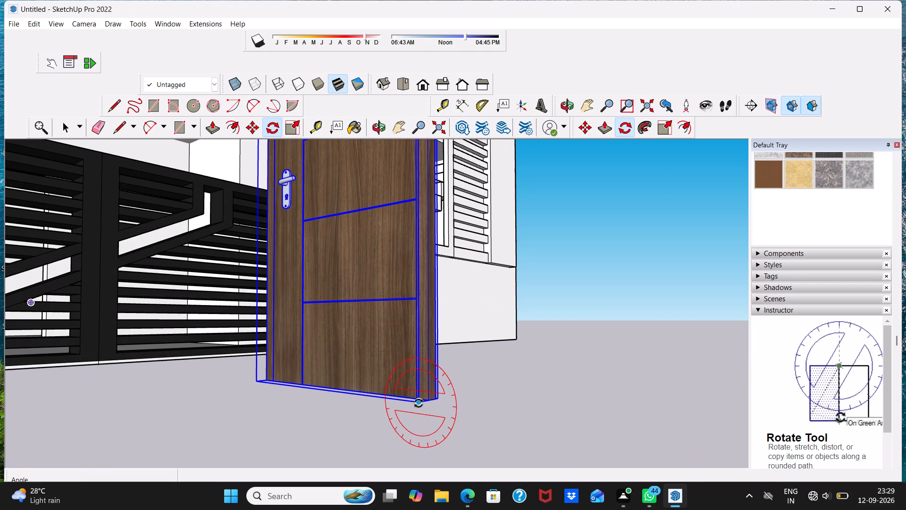
pyautogui.click(419, 401)
pyautogui.click(515, 379)
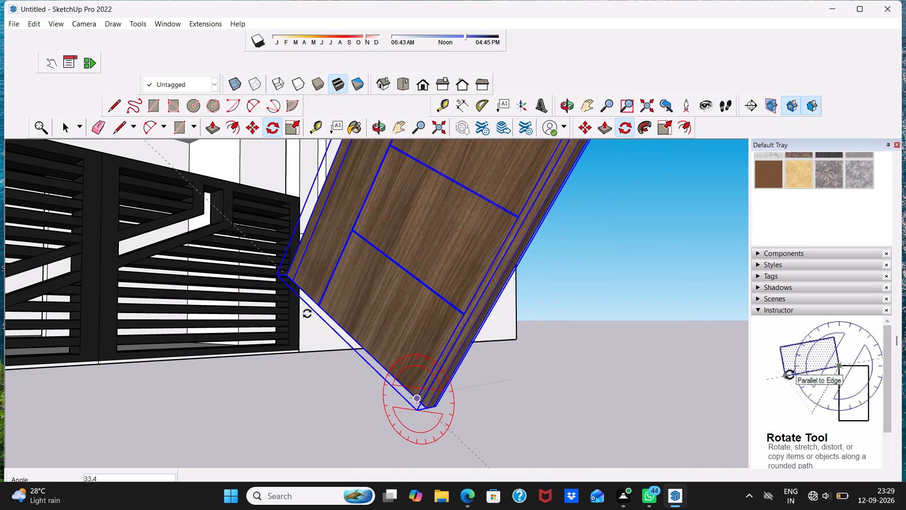
pyautogui.click(279, 340)
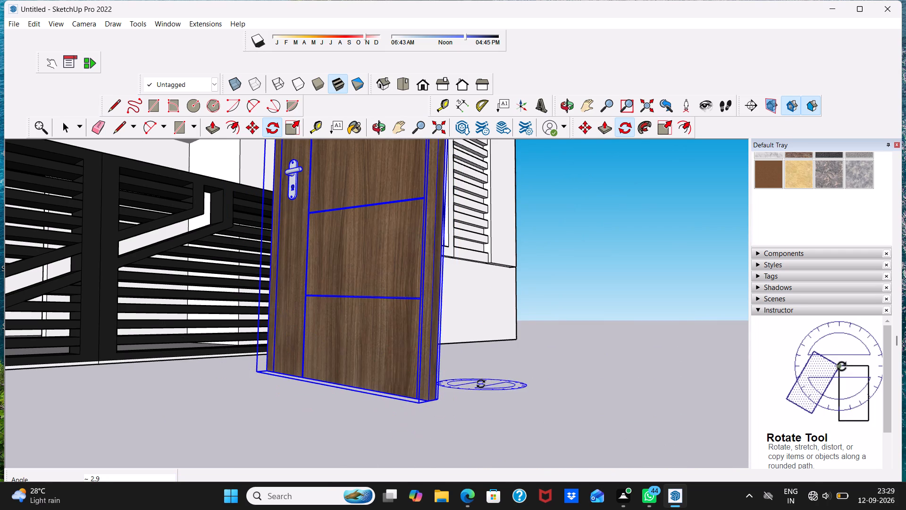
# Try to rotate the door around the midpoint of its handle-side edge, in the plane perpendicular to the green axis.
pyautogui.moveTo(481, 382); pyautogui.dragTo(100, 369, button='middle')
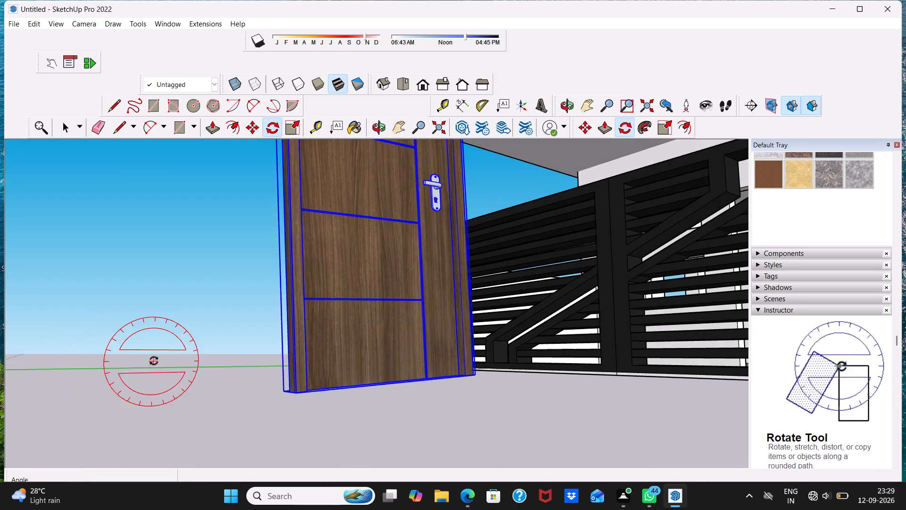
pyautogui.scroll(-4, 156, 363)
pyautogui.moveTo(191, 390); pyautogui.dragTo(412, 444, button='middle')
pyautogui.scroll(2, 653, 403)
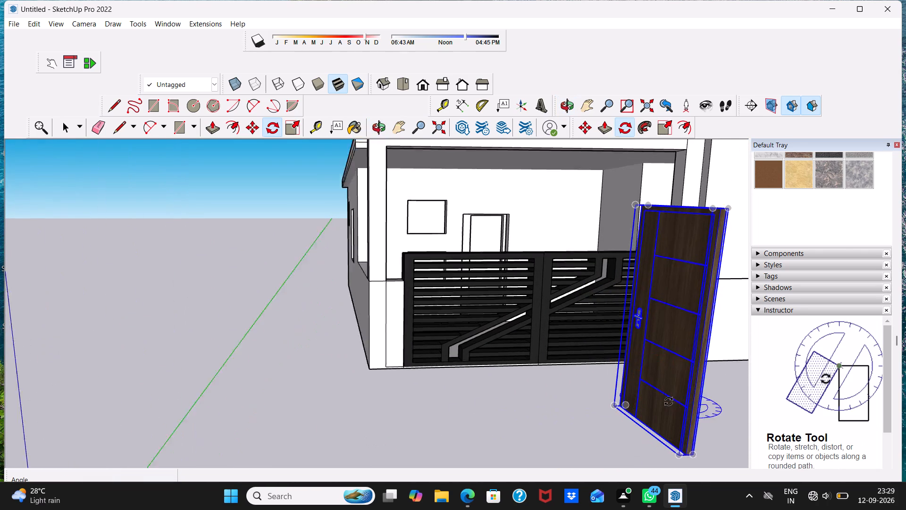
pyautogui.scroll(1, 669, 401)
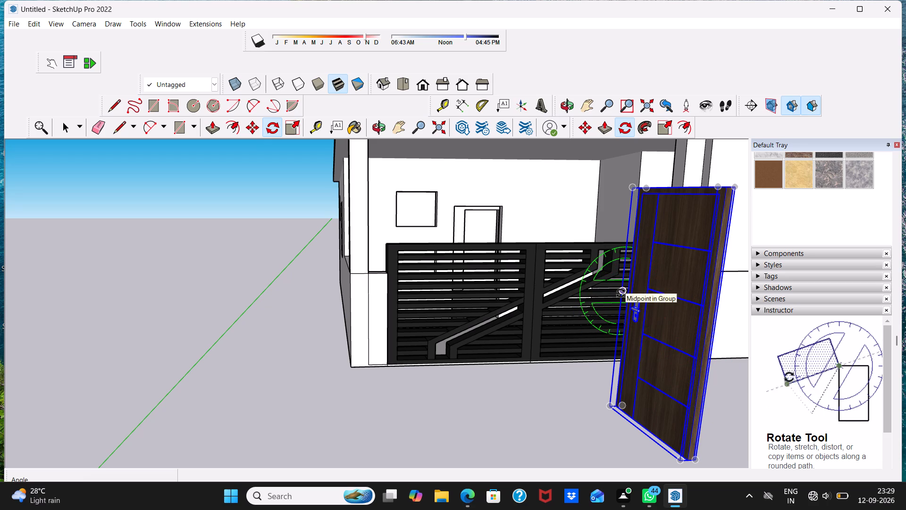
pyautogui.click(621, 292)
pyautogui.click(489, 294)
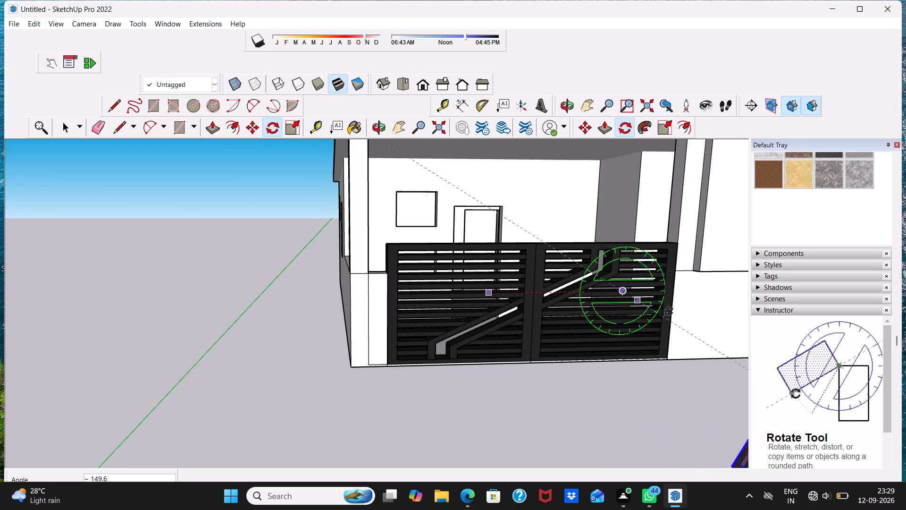
# Undo the door's rotation, its move to the front of the gate and its import.
pyautogui.hotkey('ctrl', 'z')
pyautogui.doubleClick(591, 331)
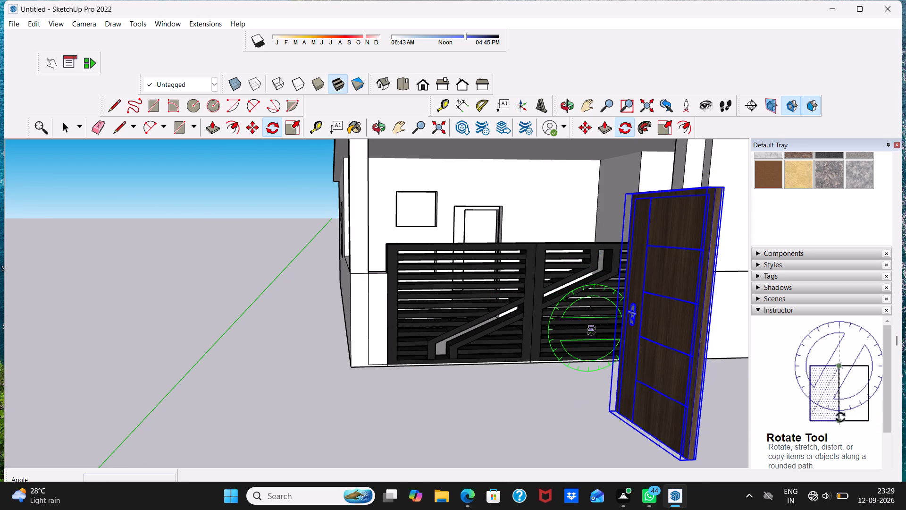
pyautogui.hotkey('ctrl', 'z')
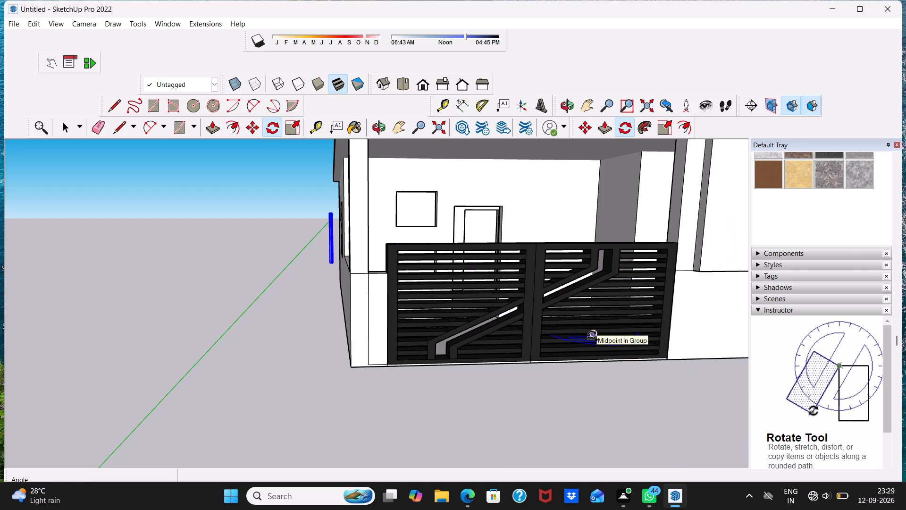
pyautogui.hotkey('ctrl', 'z')
pyautogui.press('space')
pyautogui.click(319, 353)
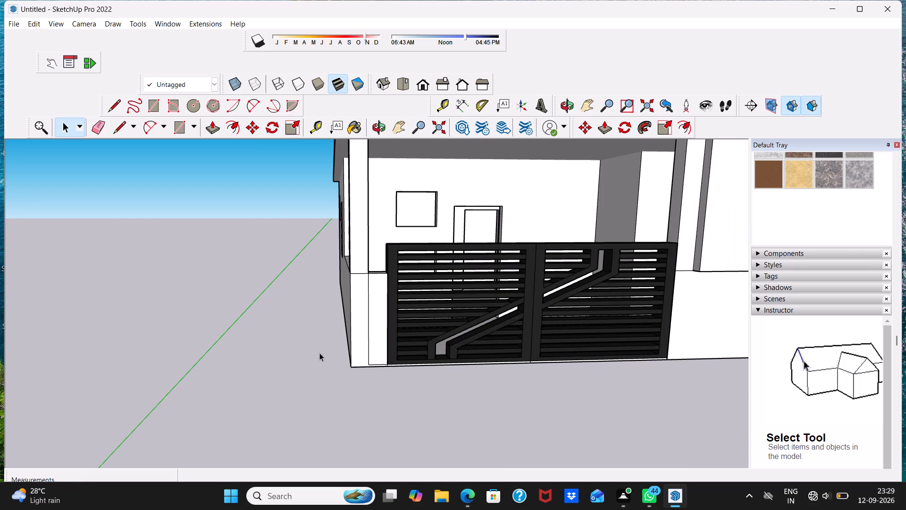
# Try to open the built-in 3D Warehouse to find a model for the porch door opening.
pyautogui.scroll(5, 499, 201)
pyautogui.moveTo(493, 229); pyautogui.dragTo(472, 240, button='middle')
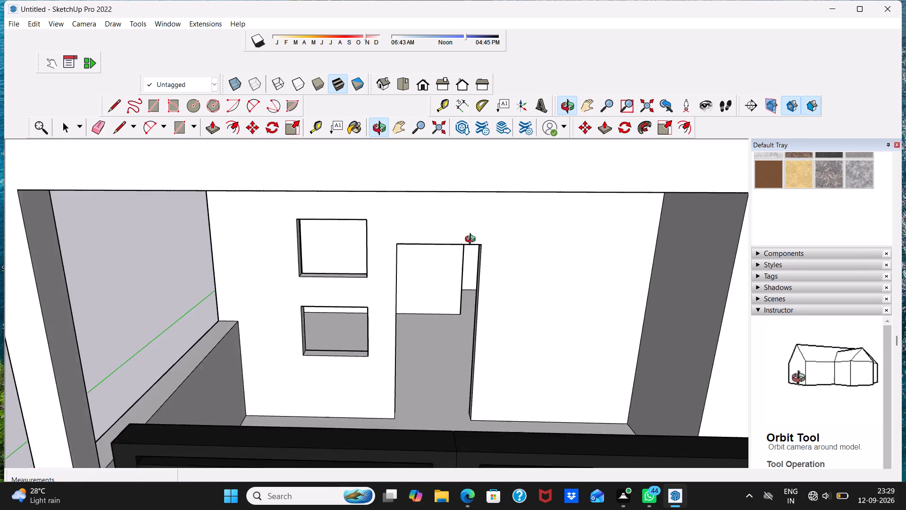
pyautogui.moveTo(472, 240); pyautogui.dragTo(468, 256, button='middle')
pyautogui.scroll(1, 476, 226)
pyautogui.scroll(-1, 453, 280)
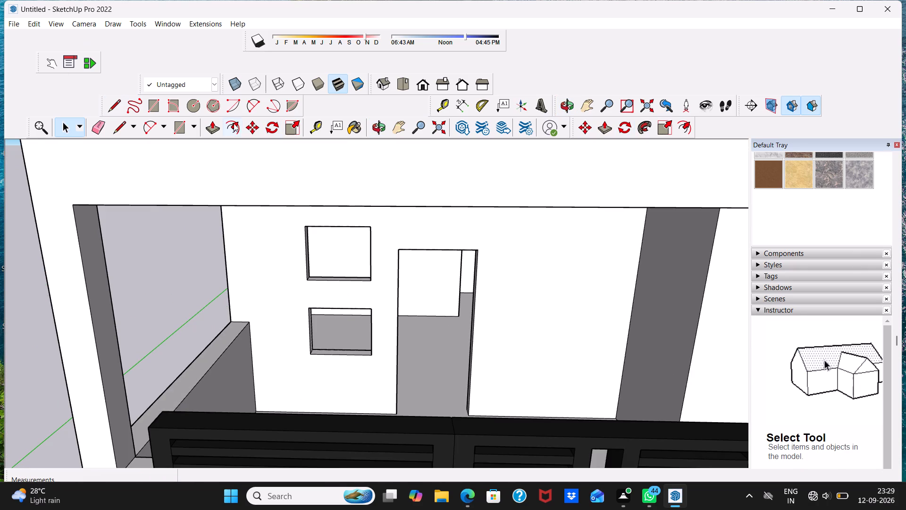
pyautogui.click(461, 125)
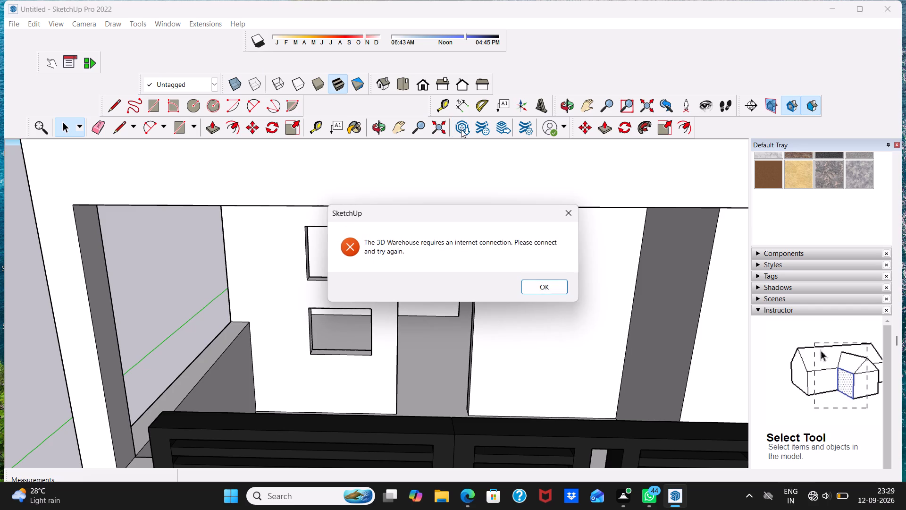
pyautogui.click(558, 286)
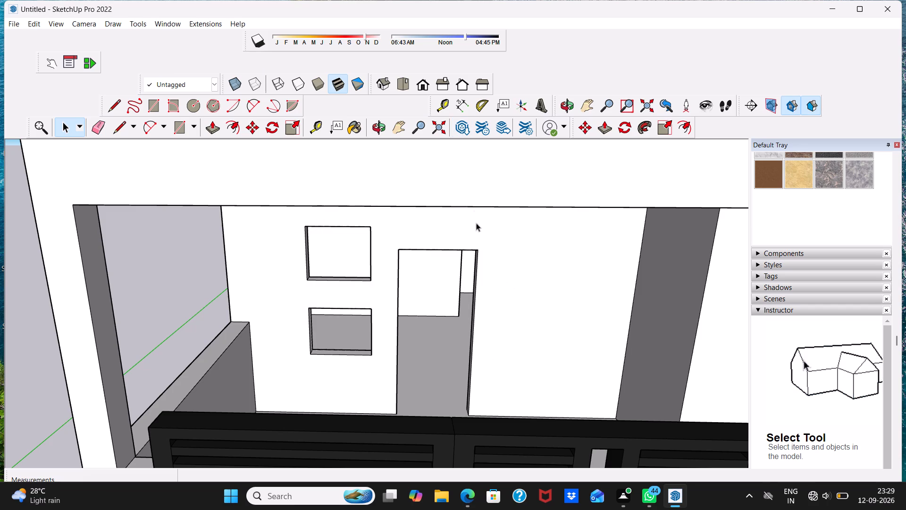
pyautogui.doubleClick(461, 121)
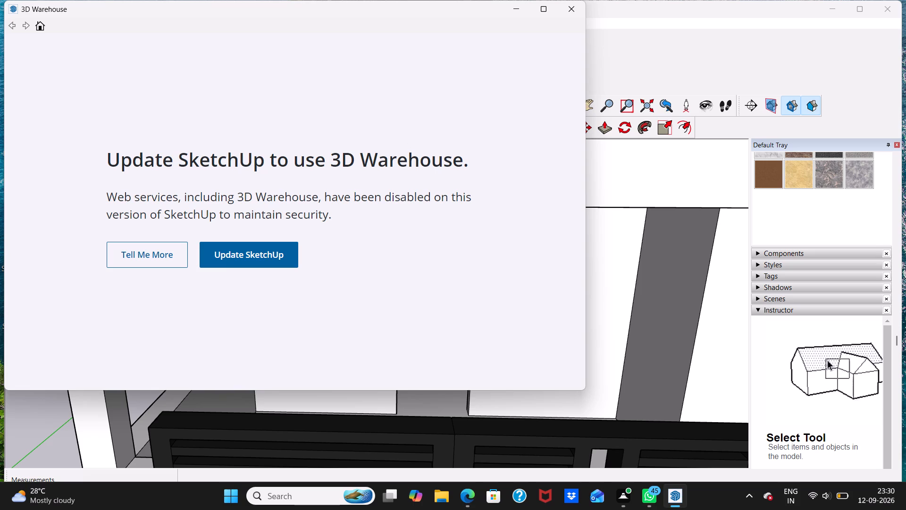
# Switch to Microsoft Edge through the update option and open the 3D Warehouse website from a web search for "3d warehouse".
pyautogui.click(256, 250)
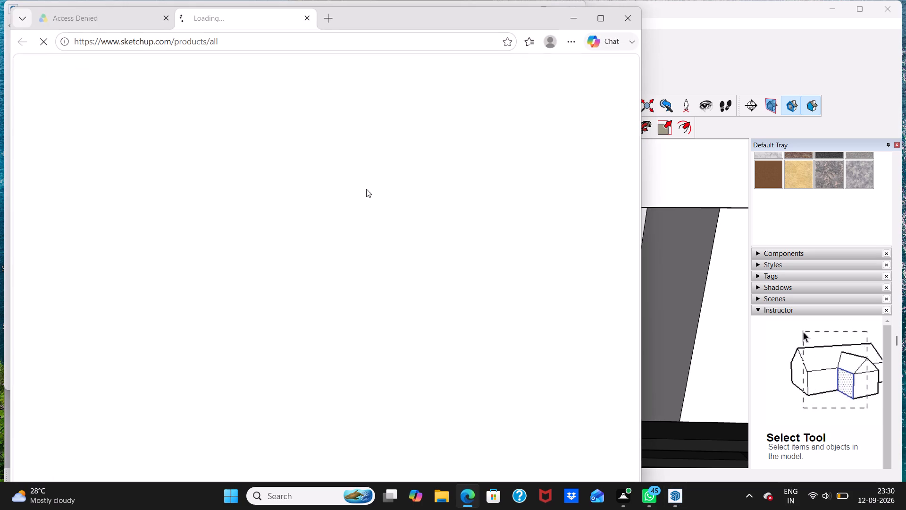
pyautogui.click(215, 49)
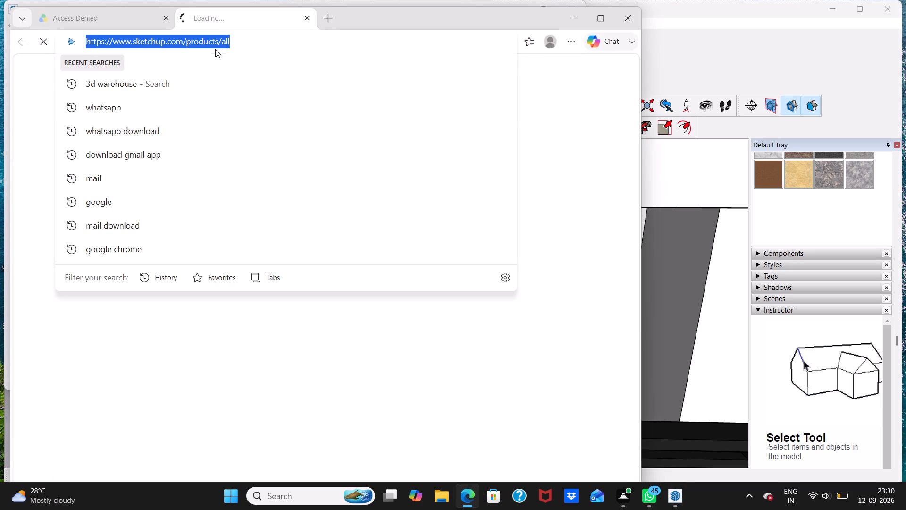
pyautogui.click(137, 82)
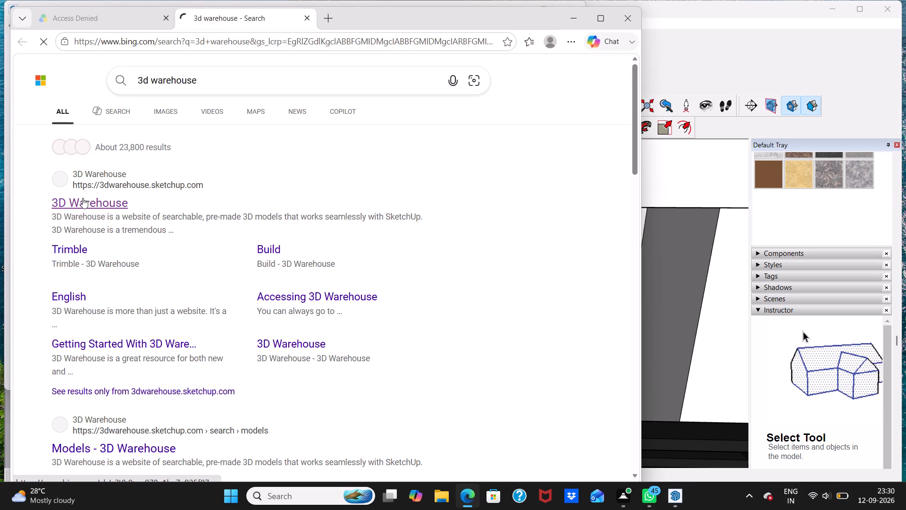
pyautogui.click(83, 198)
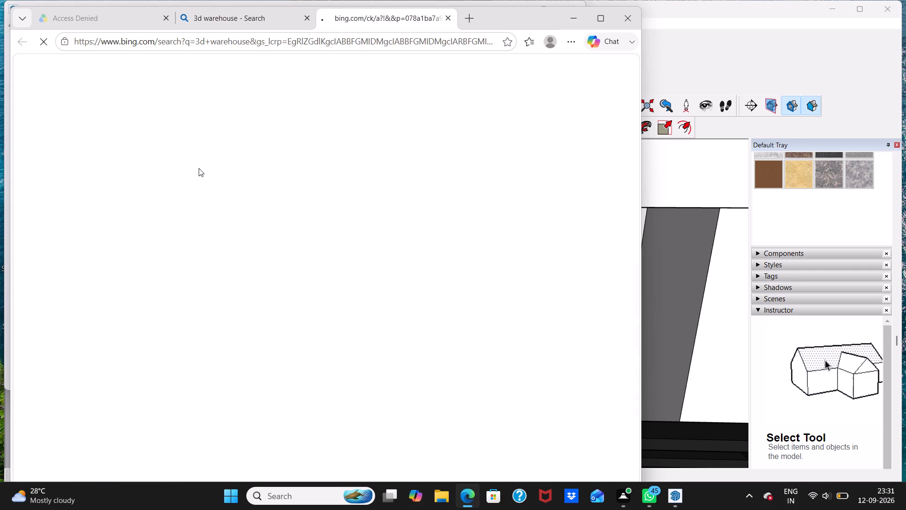
pyautogui.scroll(1, 200, 166)
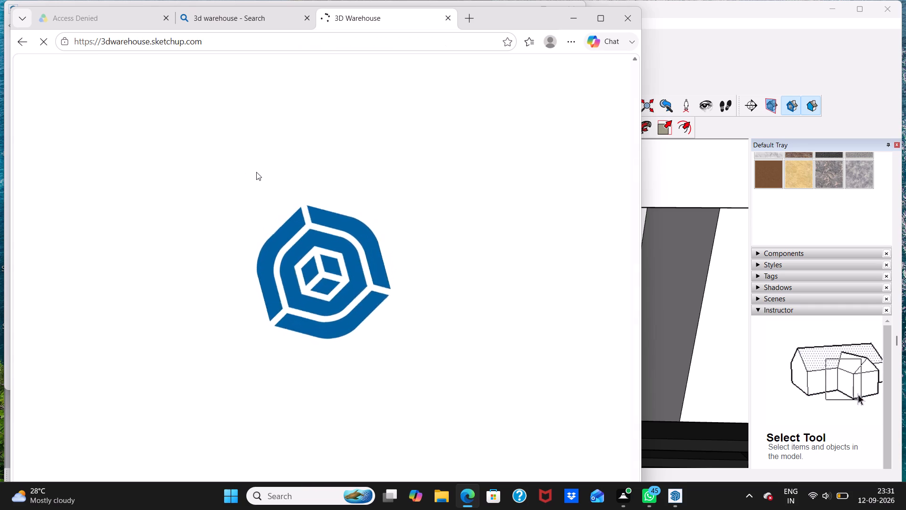
pyautogui.scroll(1, 256, 172)
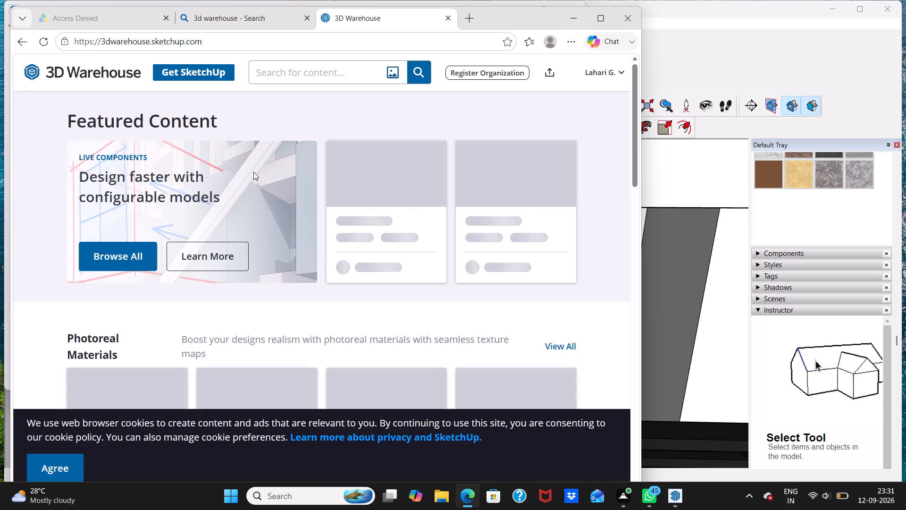
pyautogui.scroll(-2, 315, 185)
# Search the 3D Warehouse website for "single door".
pyautogui.click(322, 85)
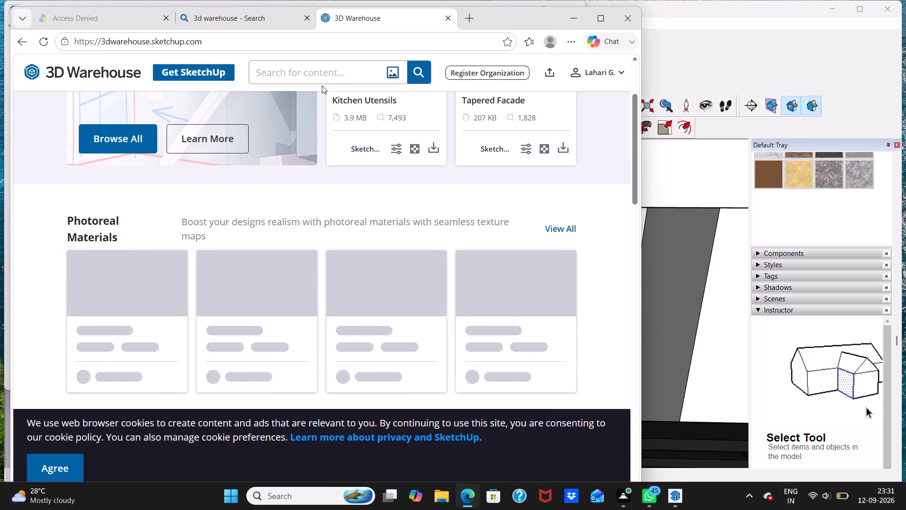
pyautogui.click(319, 68)
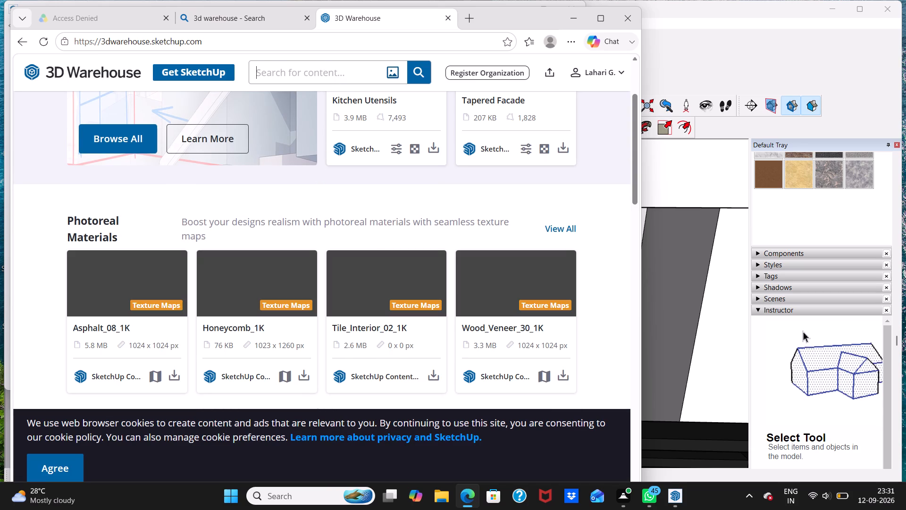
pyautogui.write('door')
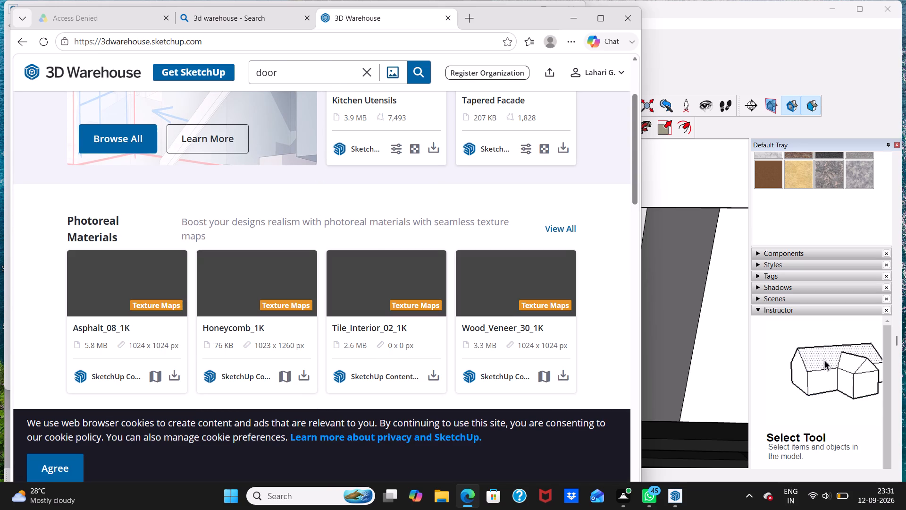
pyautogui.press('BackSpace')
pyautogui.press('BackSpace')
pyautogui.press('BackSpace')
pyautogui.press('BackSpace')
pyautogui.press('BackSpace')
pyautogui.press('BackSpace')
pyautogui.press('BackSpace')
pyautogui.press('BackSpace')
pyautogui.press('BackSpace')
pyautogui.press('BackSpace')
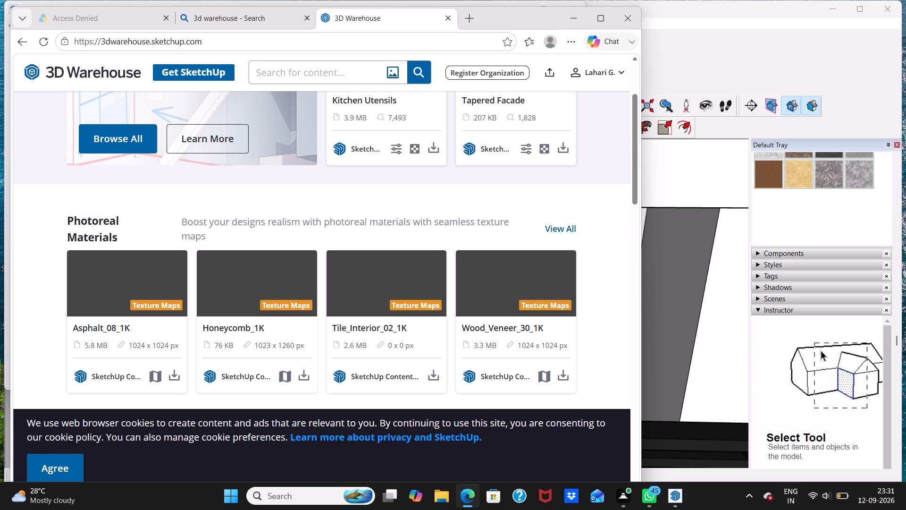
pyautogui.press('s')
pyautogui.write('in')
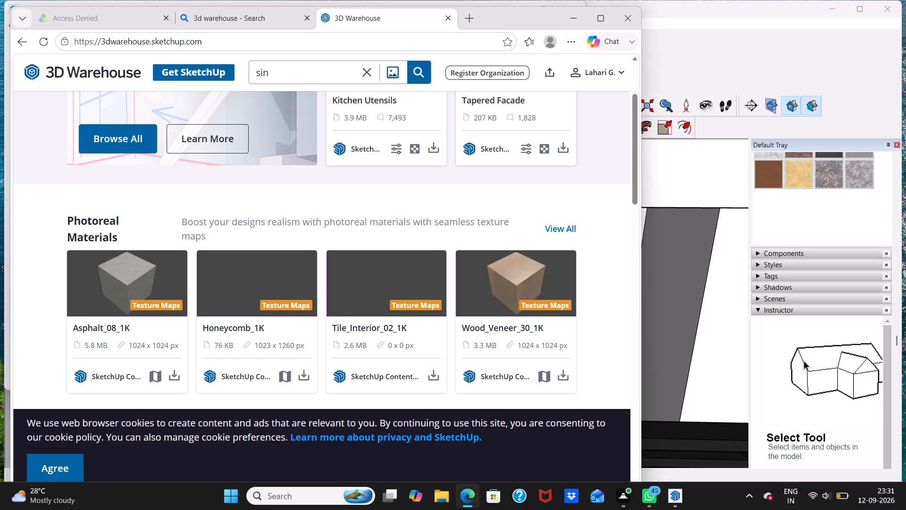
pyautogui.write('gle door')
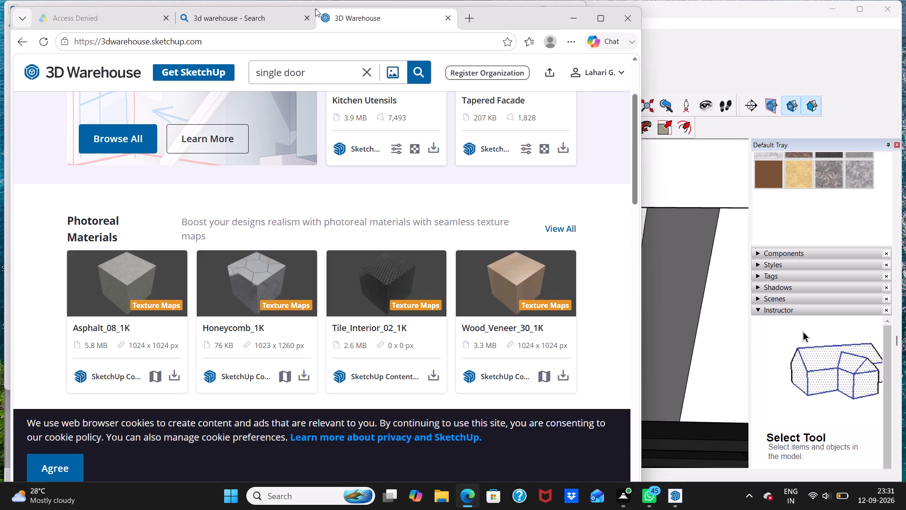
pyautogui.click(422, 68)
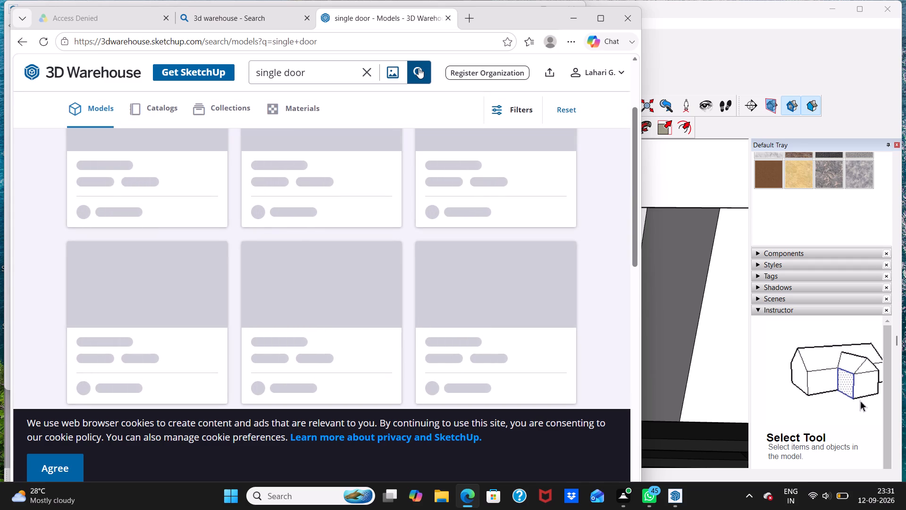
# Browse the "single door" model results to find a door suited to the front wall opening.
pyautogui.scroll(-1, 335, 199)
pyautogui.scroll(2, 332, 214)
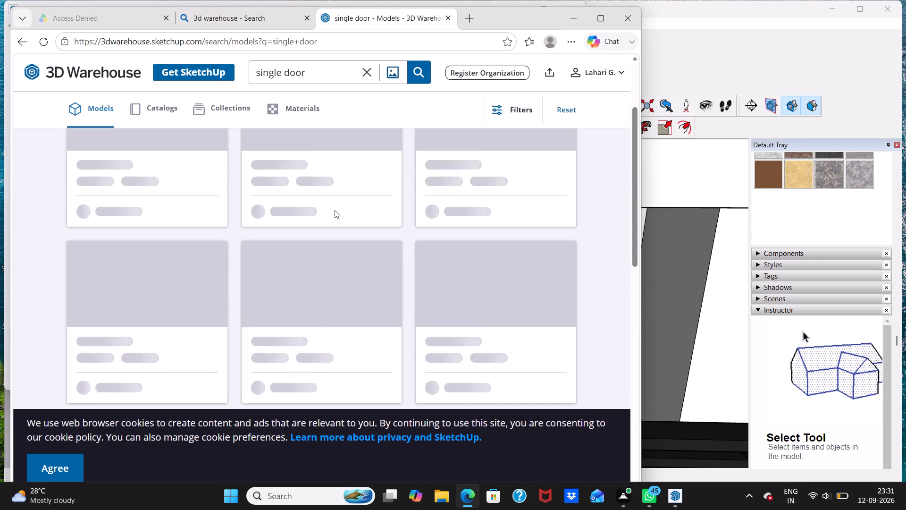
pyautogui.scroll(1, 335, 210)
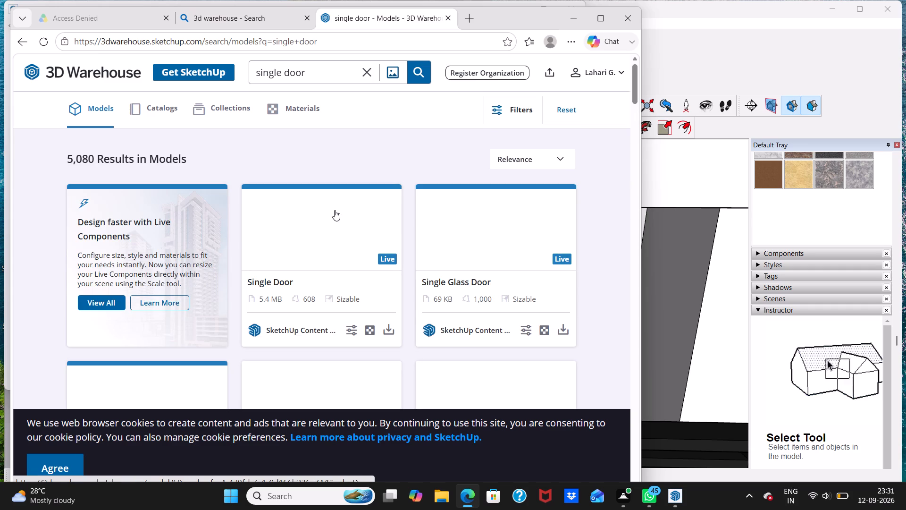
pyautogui.scroll(3, 335, 210)
pyautogui.scroll(-2, 106, 179)
pyautogui.scroll(2, 149, 111)
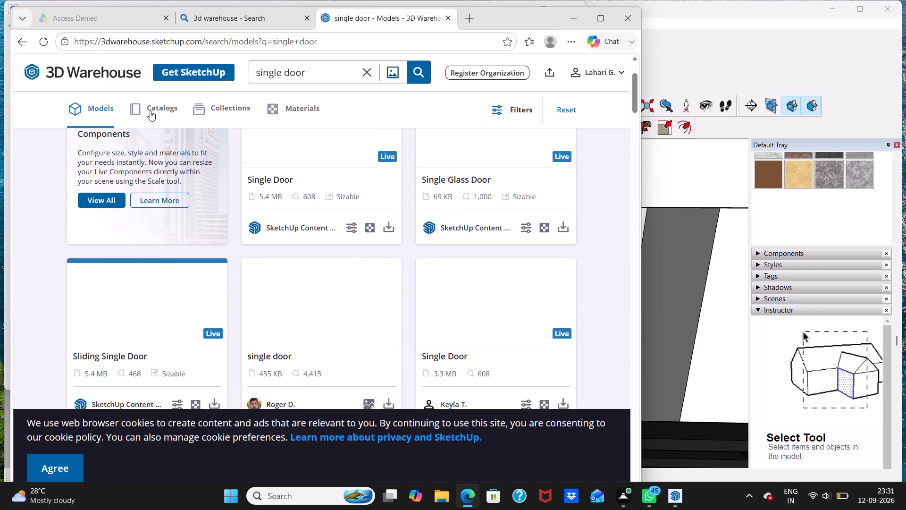
pyautogui.scroll(3, 150, 110)
pyautogui.scroll(-2, 259, 245)
pyautogui.scroll(3, 338, 194)
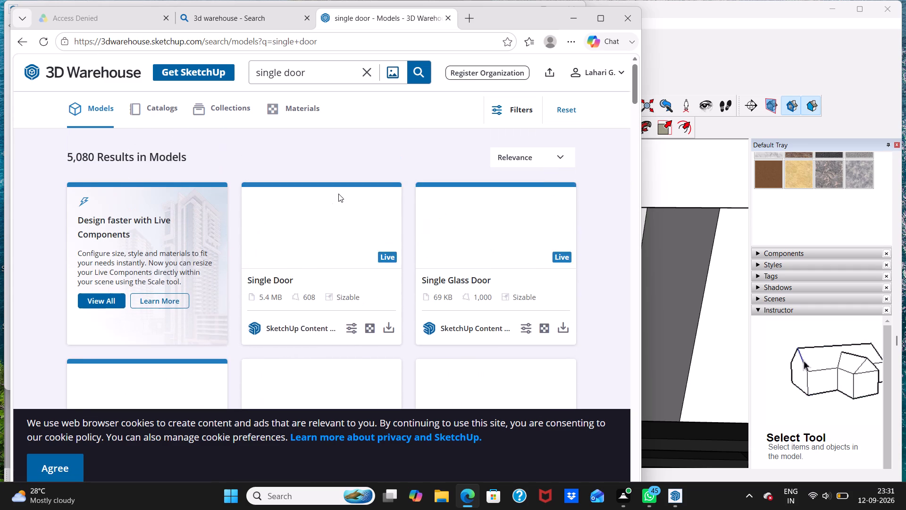
pyautogui.scroll(-2, 338, 193)
pyautogui.scroll(3, 339, 213)
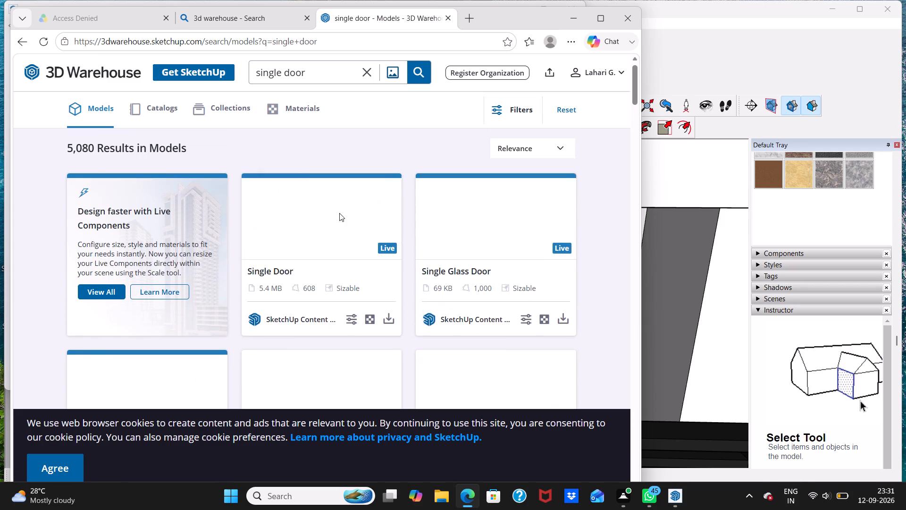
pyautogui.scroll(-3, 339, 213)
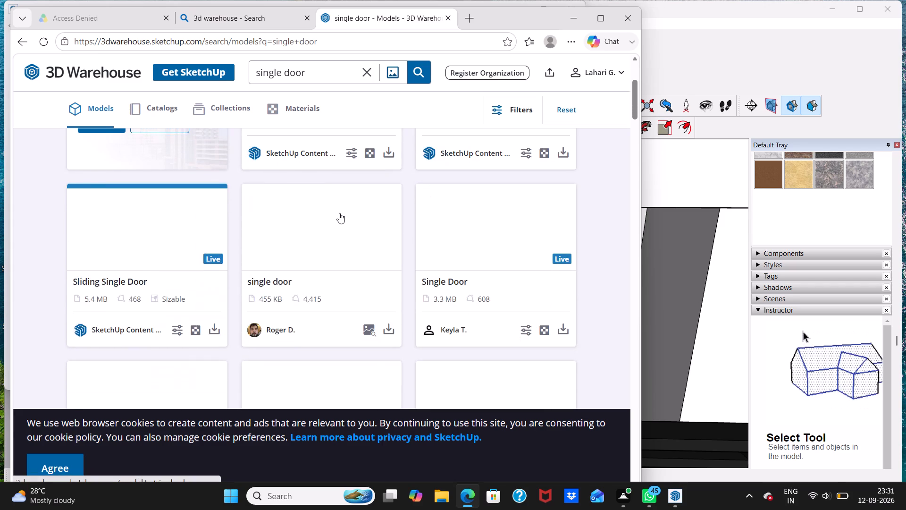
pyautogui.scroll(3, 339, 213)
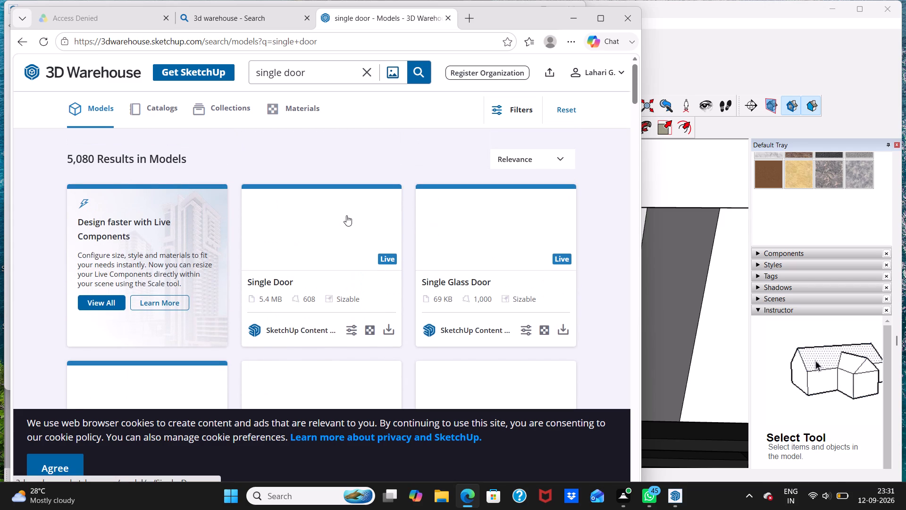
pyautogui.scroll(-6, 355, 244)
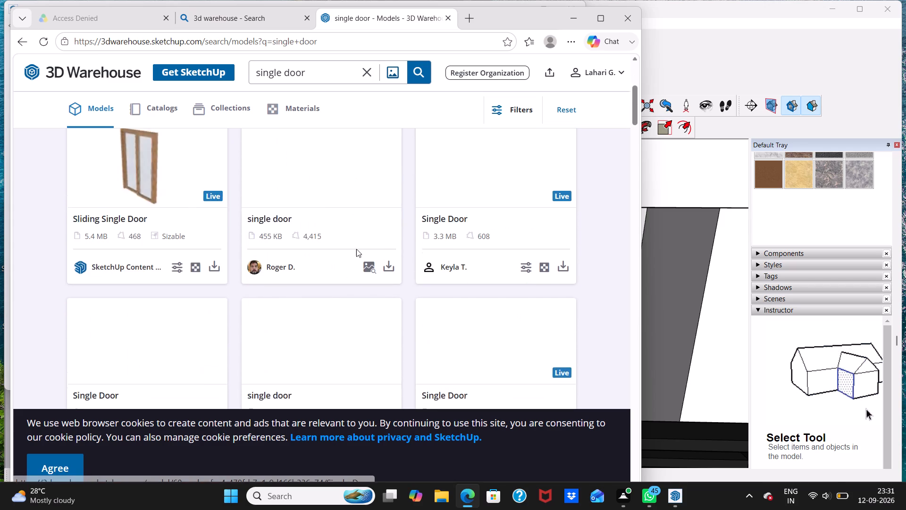
pyautogui.scroll(6, 356, 255)
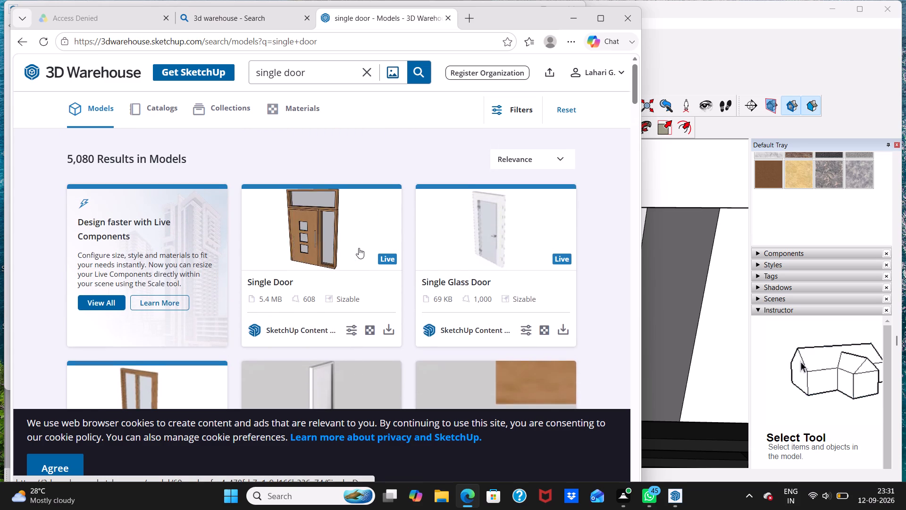
pyautogui.scroll(-6, 359, 248)
pyautogui.scroll(-5, 302, 257)
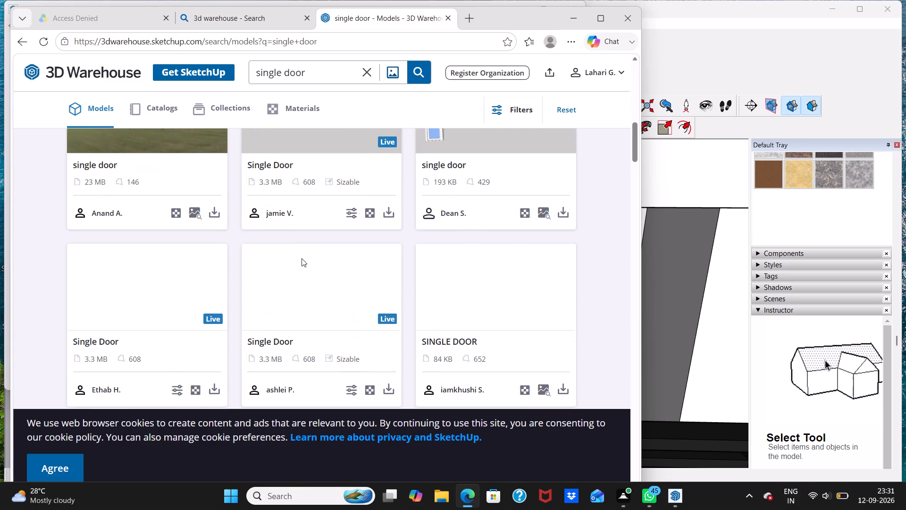
pyautogui.scroll(2, 472, 285)
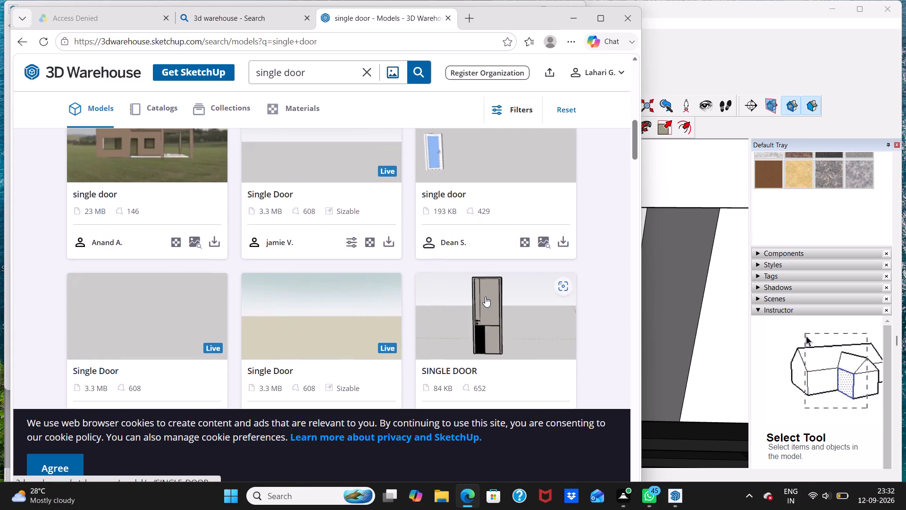
pyautogui.scroll(6, 485, 297)
pyautogui.scroll(5, 401, 273)
pyautogui.scroll(-5, 389, 278)
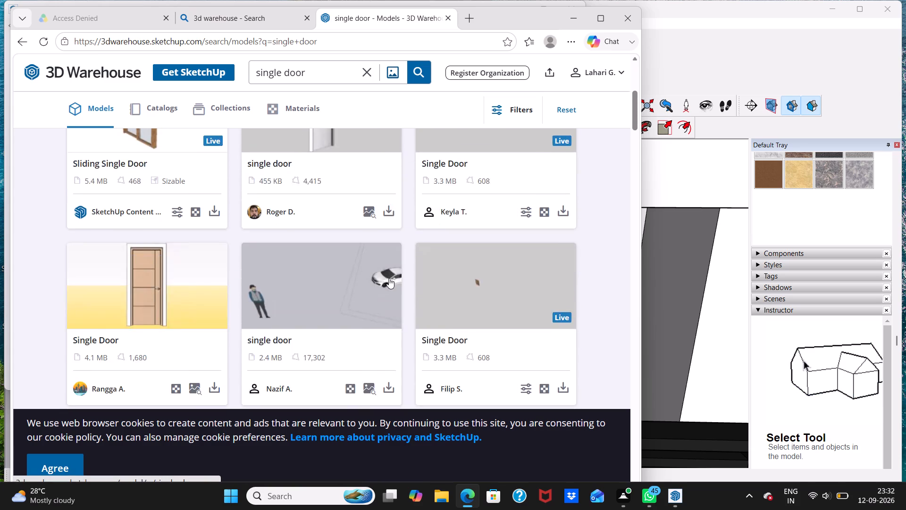
pyautogui.scroll(-2, 389, 278)
pyautogui.scroll(-7, 346, 291)
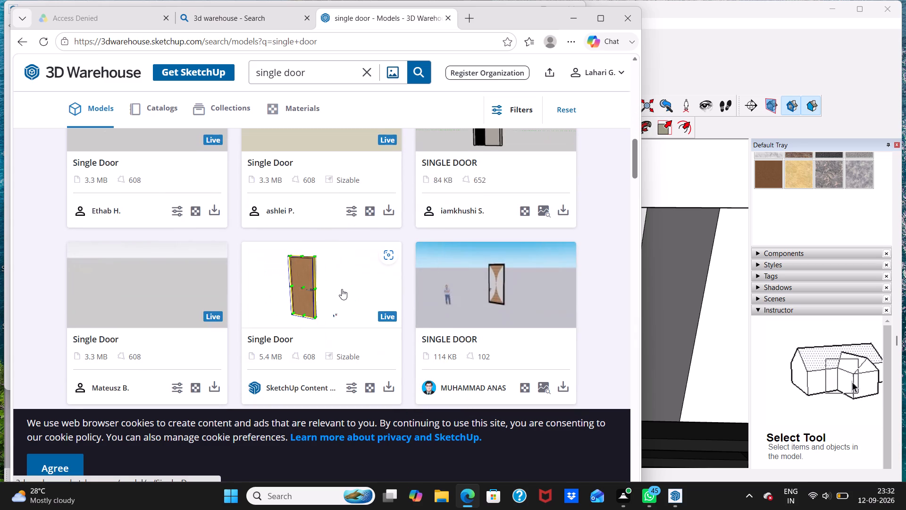
pyautogui.scroll(2, 297, 283)
pyautogui.scroll(-4, 295, 278)
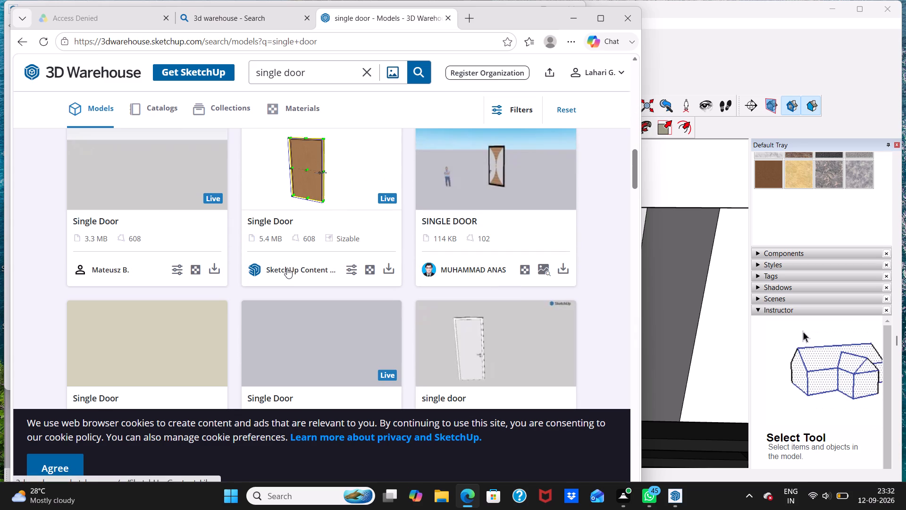
pyautogui.scroll(1, 295, 212)
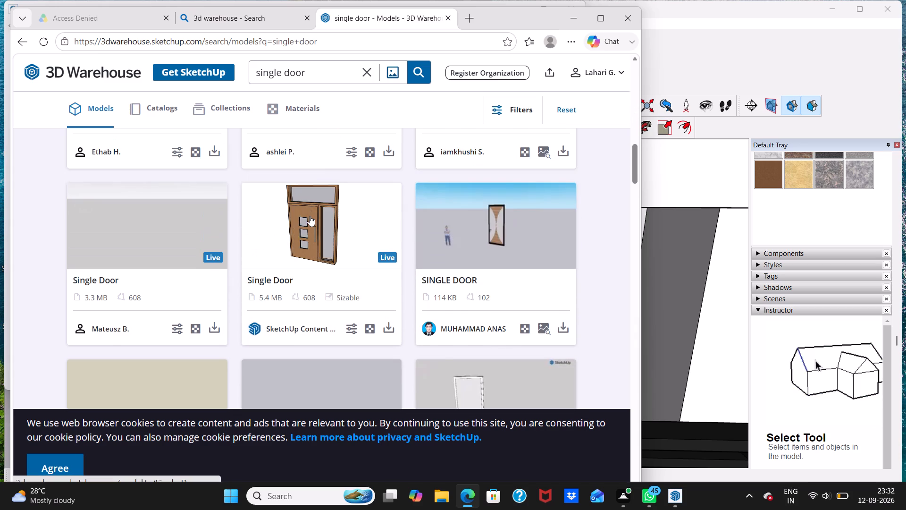
pyautogui.scroll(-5, 319, 221)
pyautogui.scroll(1, 337, 208)
pyautogui.scroll(-1, 341, 213)
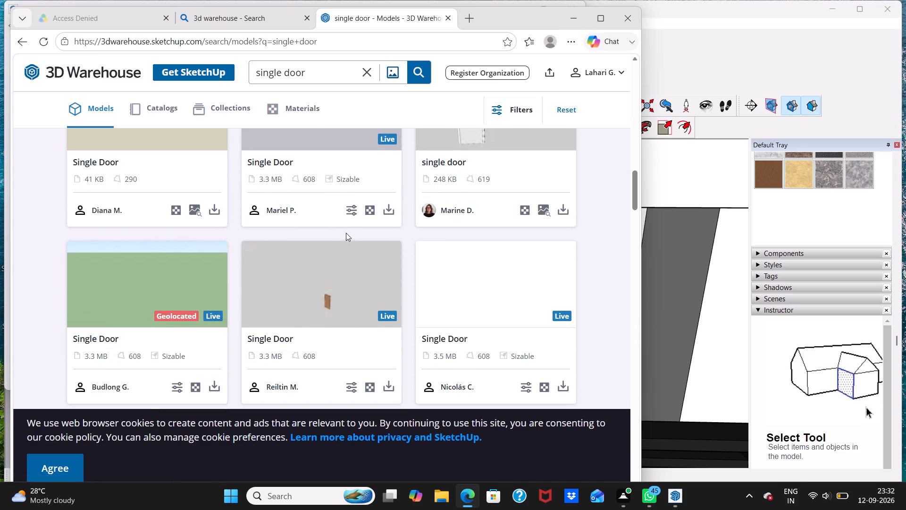
pyautogui.scroll(1, 364, 239)
pyautogui.scroll(-4, 363, 240)
pyautogui.scroll(-6, 327, 269)
pyautogui.scroll(2, 321, 273)
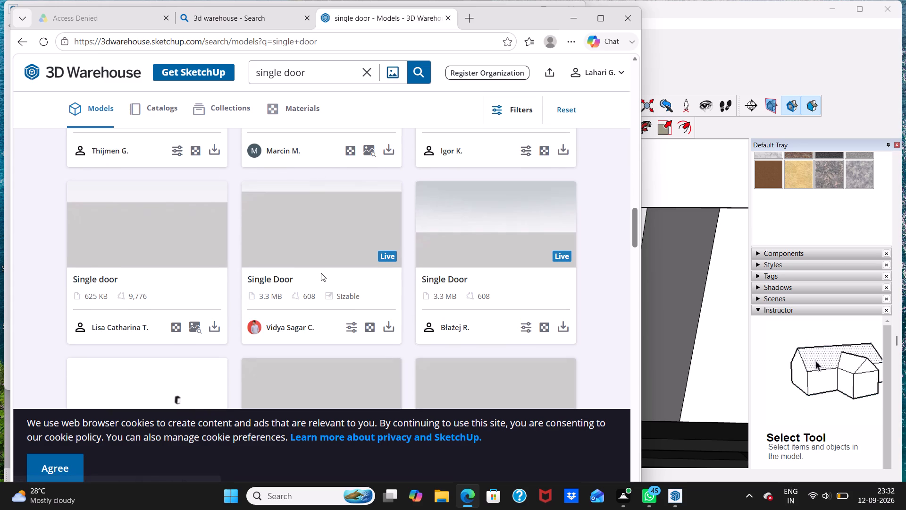
pyautogui.scroll(18, 321, 273)
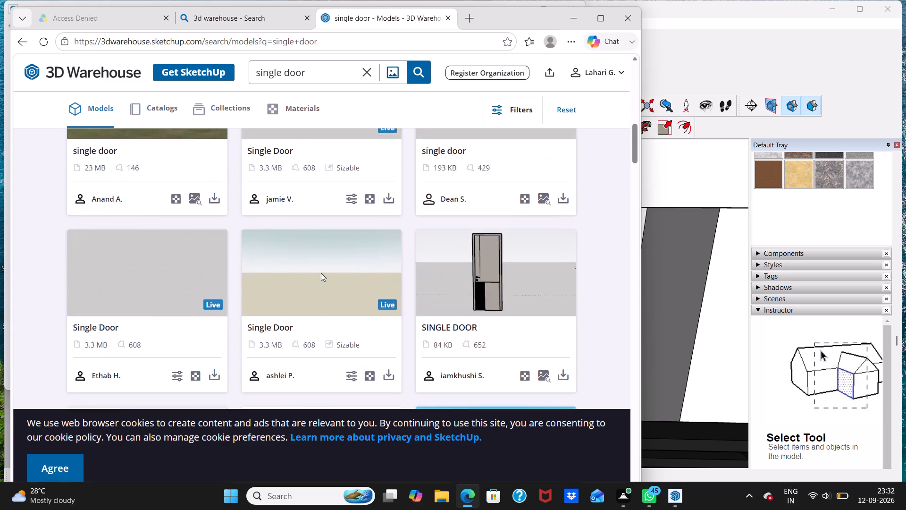
pyautogui.scroll(3, 321, 273)
pyautogui.scroll(-11, 321, 273)
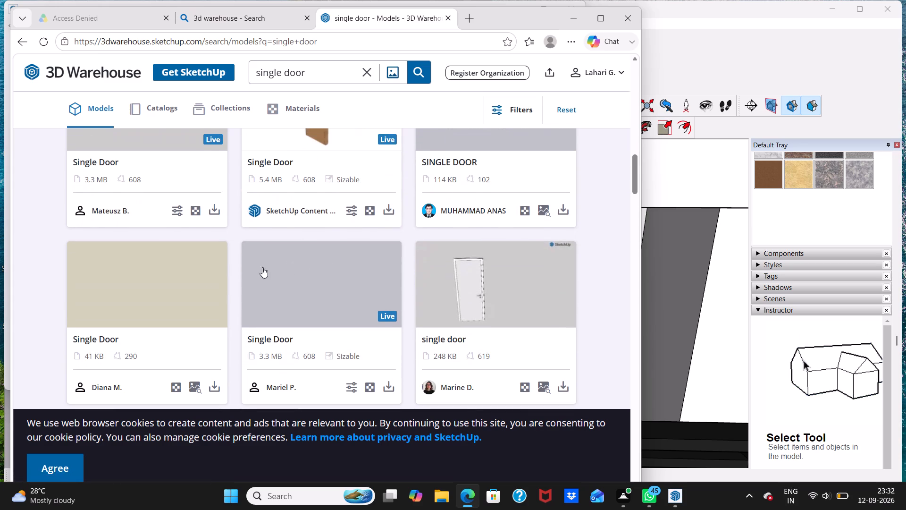
pyautogui.scroll(-3, 316, 322)
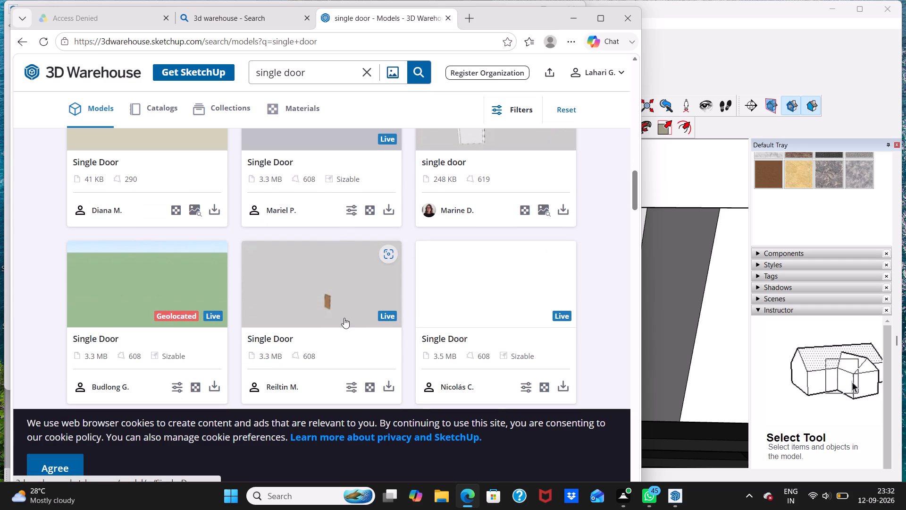
pyautogui.scroll(7, 344, 318)
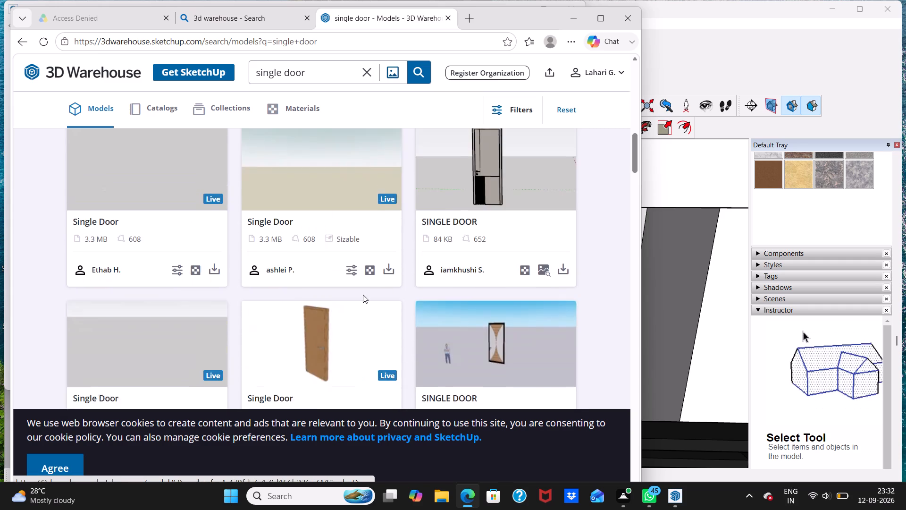
pyautogui.scroll(-11, 363, 295)
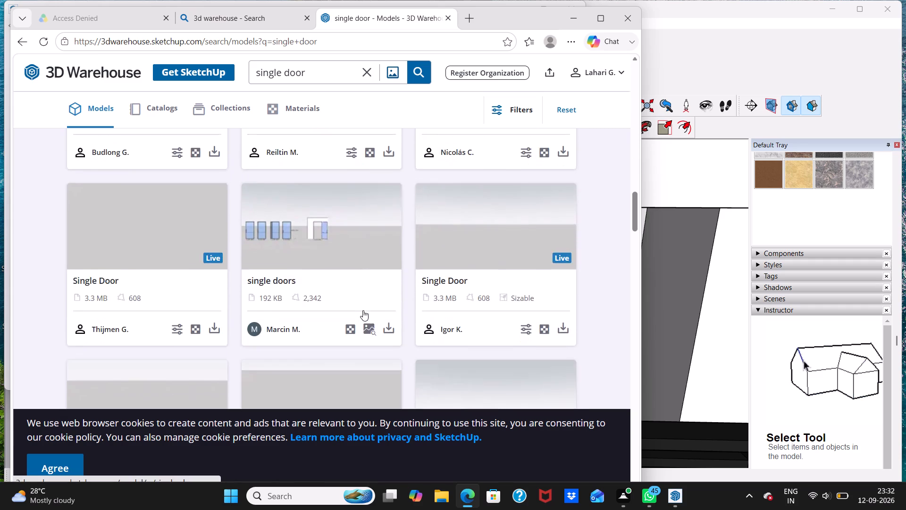
pyautogui.scroll(-3, 363, 310)
pyautogui.scroll(-5, 324, 322)
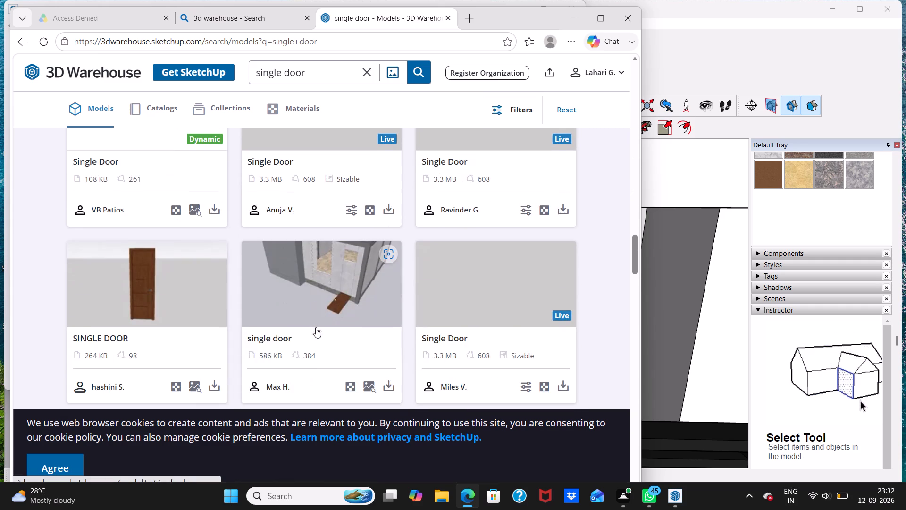
pyautogui.scroll(6, 174, 300)
pyautogui.scroll(-7, 174, 298)
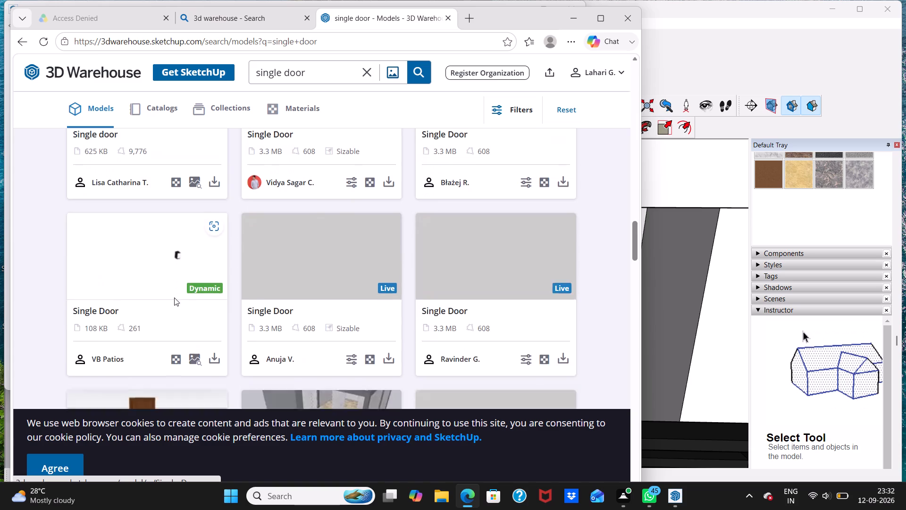
# Request the download of the dark brown panelled SINGLE DOOR model (264 KB) as a SketchUp file and dismiss the subscription offer.
pyautogui.scroll(-1, 174, 297)
pyautogui.click(212, 268)
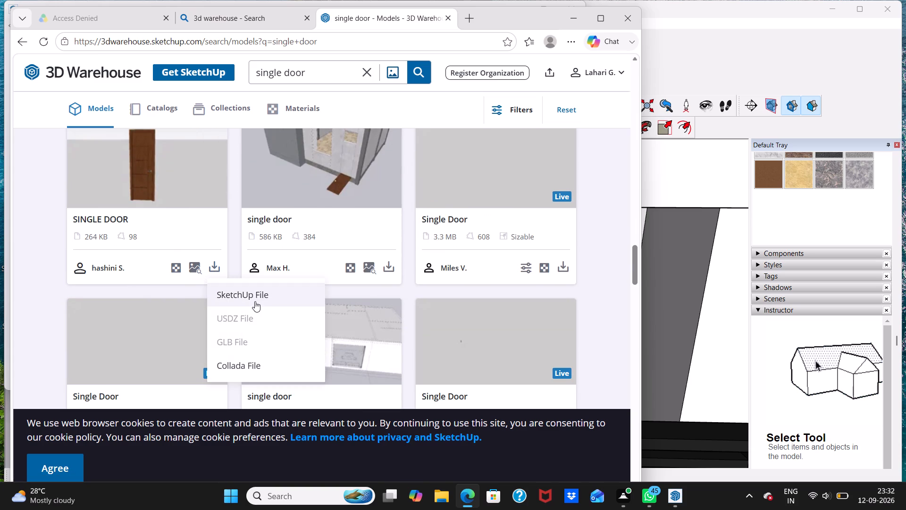
pyautogui.click(255, 293)
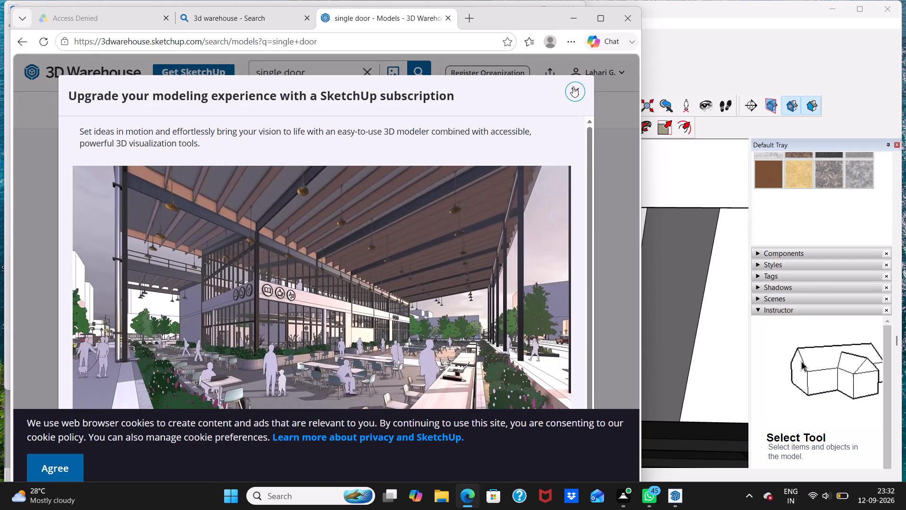
pyautogui.click(573, 86)
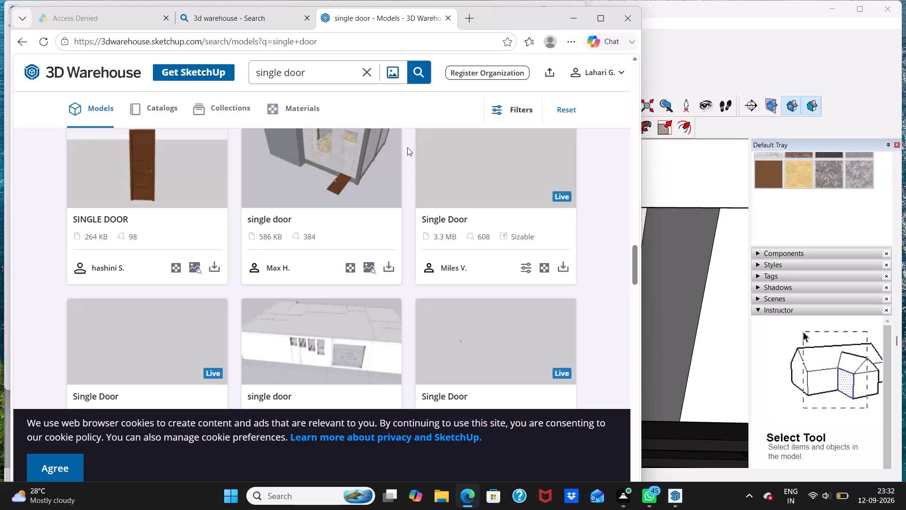
# Request the SketchUp file of the same brown SINGLE DOOR model again, look over the subscription offer and dismiss it.
pyautogui.click(214, 266)
pyautogui.click(226, 289)
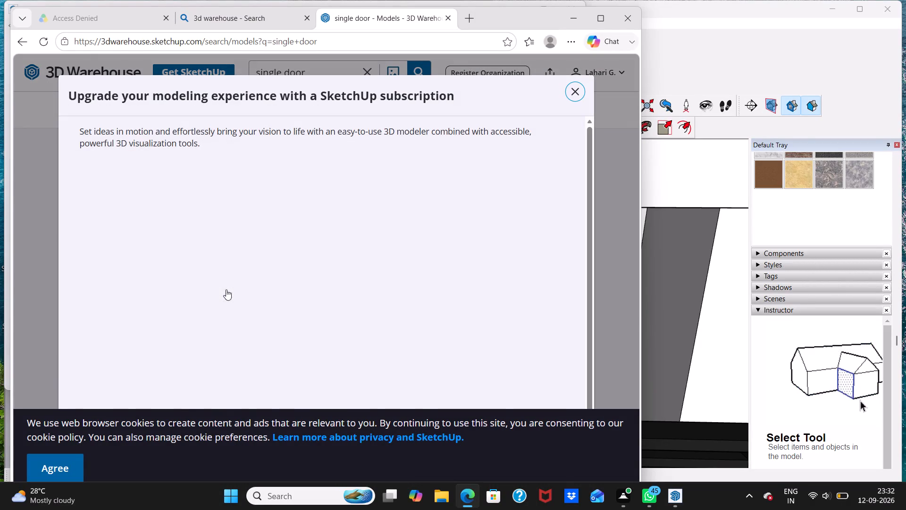
pyautogui.scroll(-5, 268, 292)
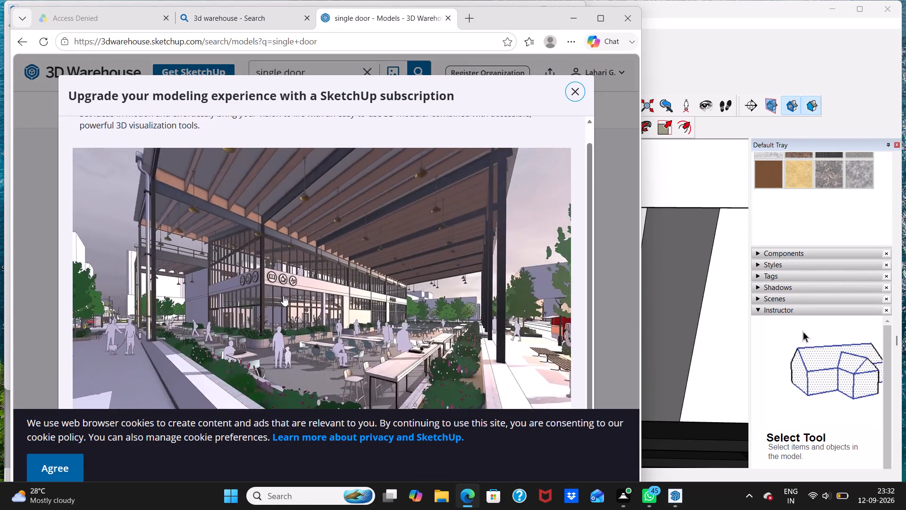
pyautogui.scroll(-10, 283, 296)
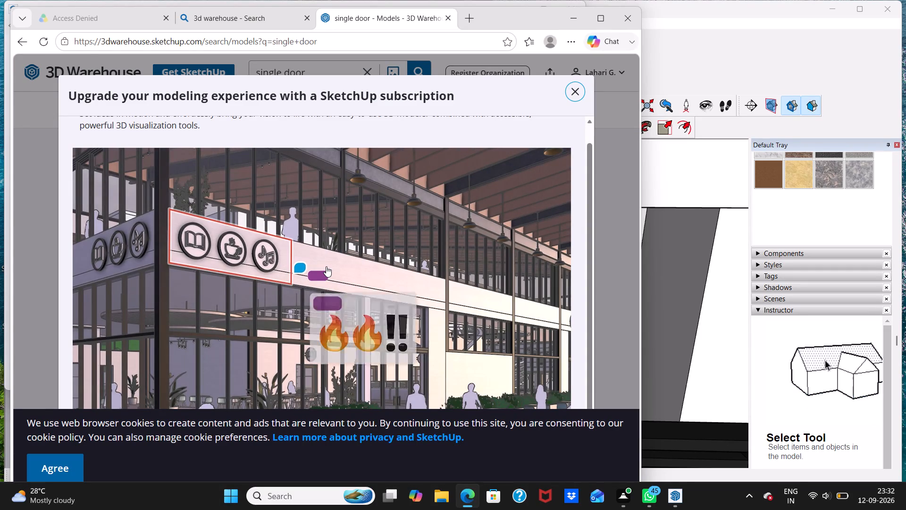
pyautogui.scroll(-18, 378, 251)
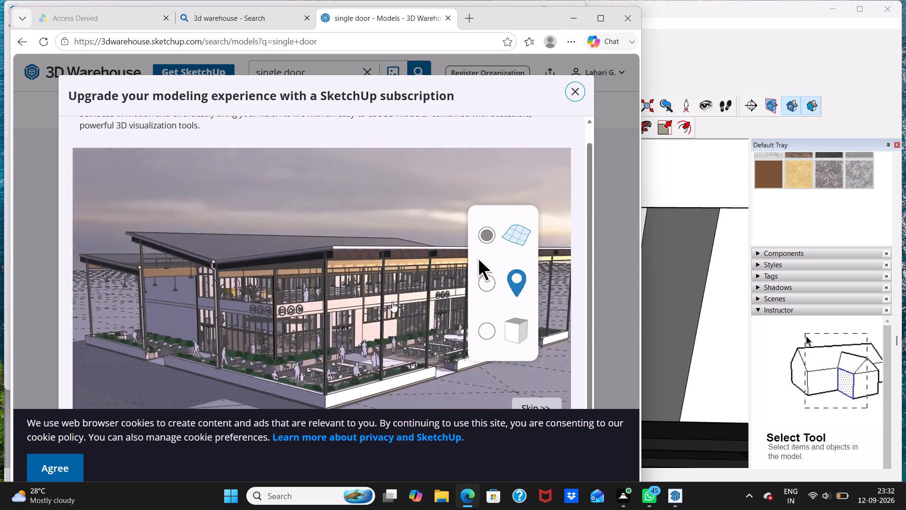
pyautogui.scroll(-6, 392, 302)
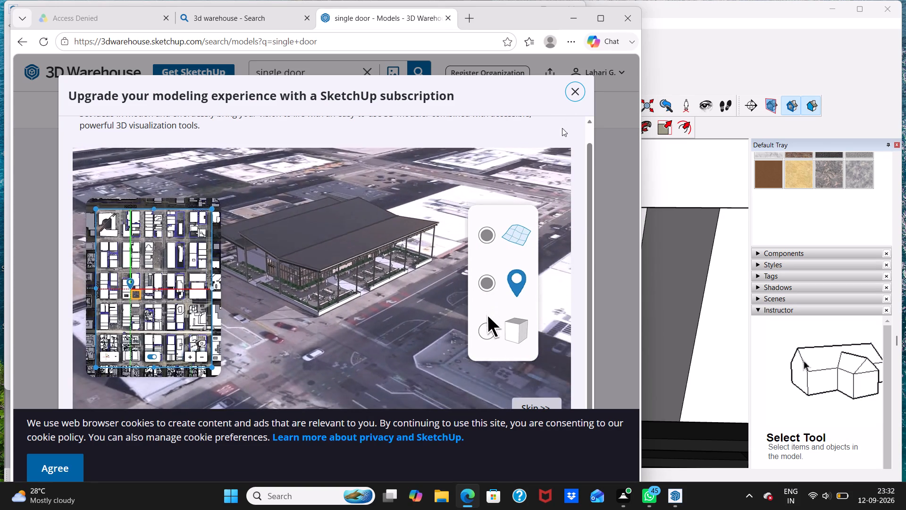
pyautogui.click(569, 90)
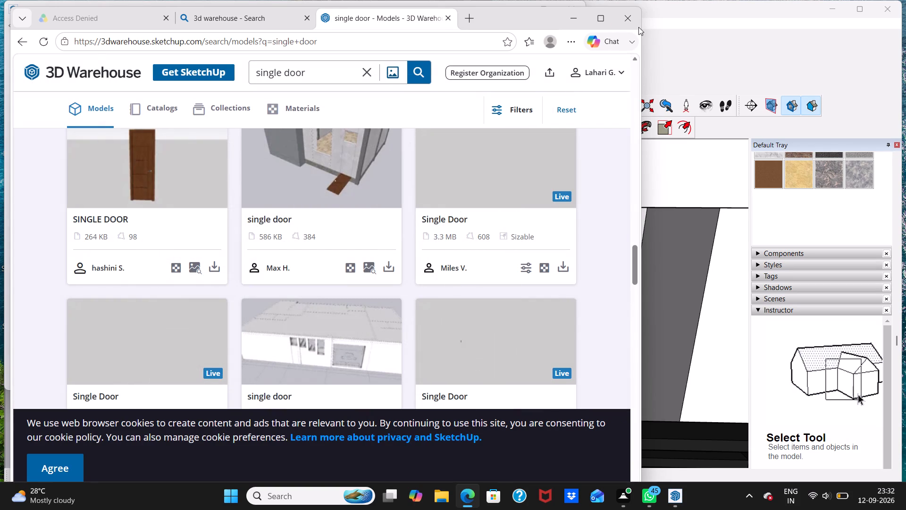
# Return to the house model in SketchUp, putting the browser away and closing the built-in 3D Warehouse window.
pyautogui.click(566, 20)
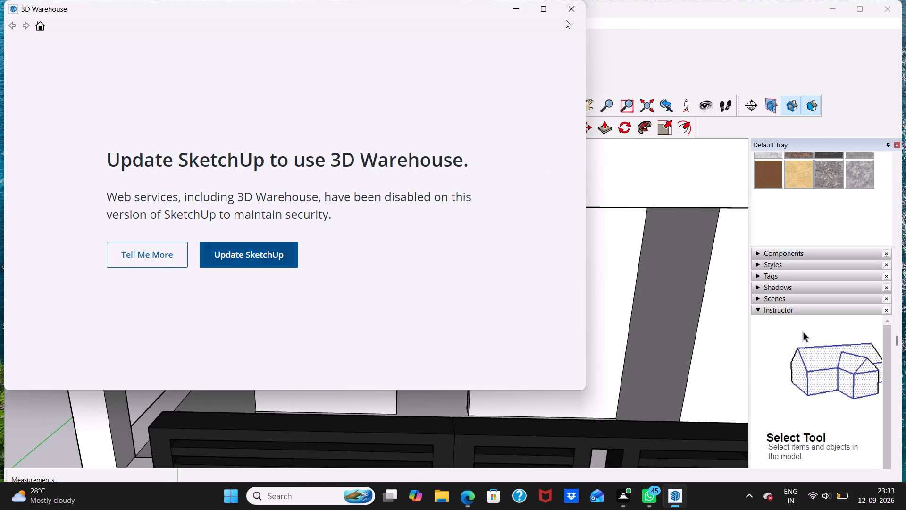
pyautogui.click(574, 6)
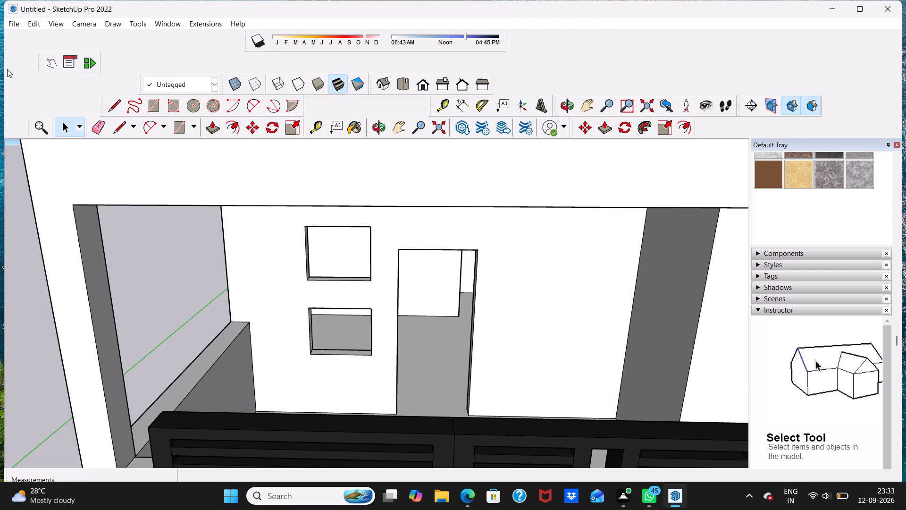
# Import the DD+LT+2 door model from the Downloads folder into the house model.
pyautogui.click(18, 22)
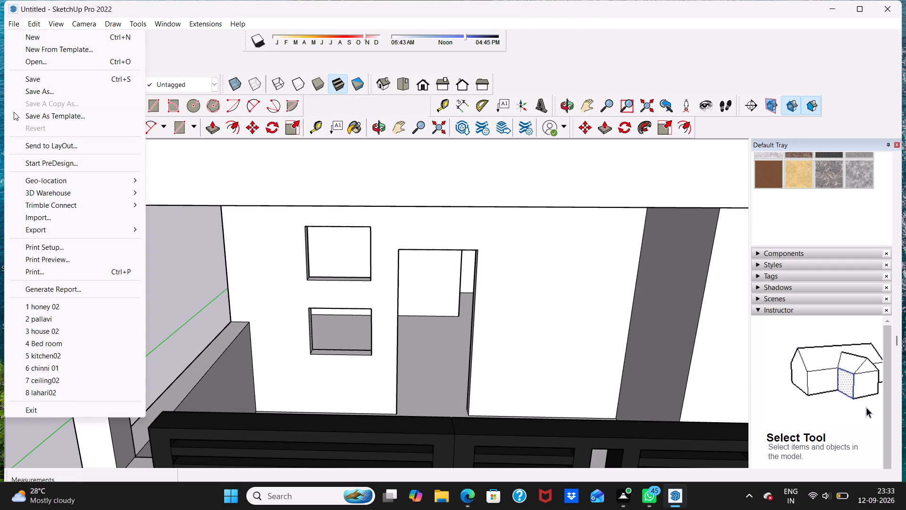
pyautogui.click(40, 209)
pyautogui.click(39, 217)
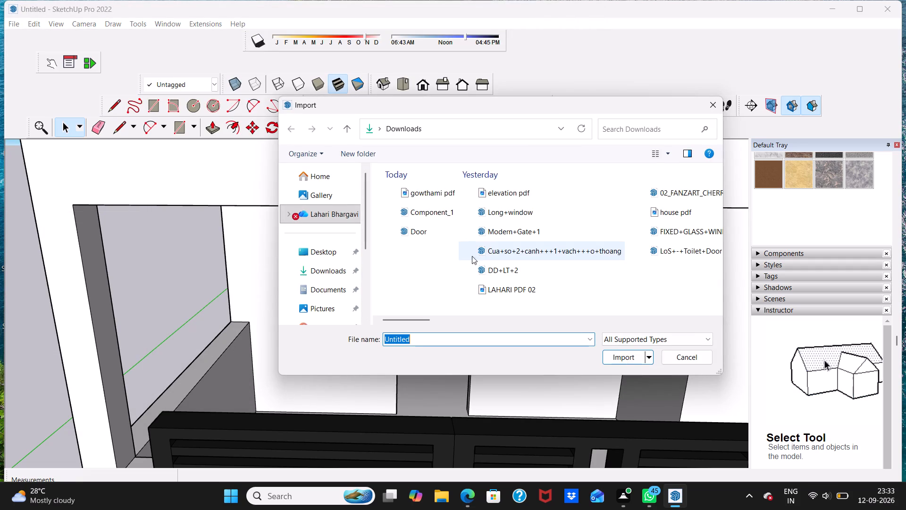
pyautogui.scroll(4, 508, 207)
pyautogui.scroll(-2, 508, 206)
pyautogui.scroll(1, 445, 203)
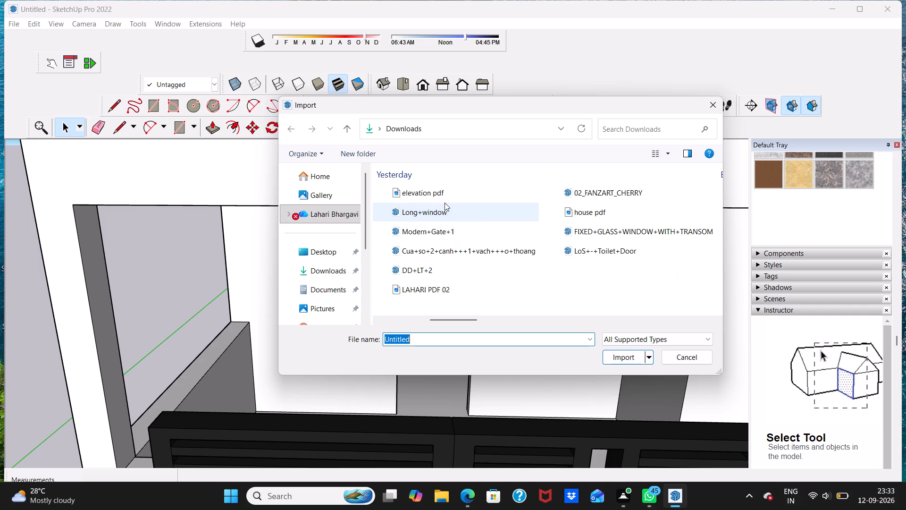
pyautogui.scroll(2, 427, 194)
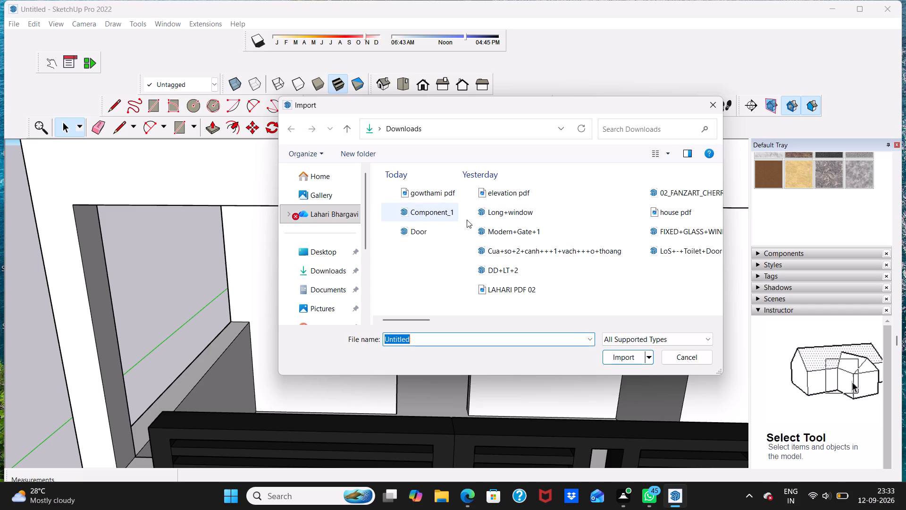
pyautogui.click(320, 267)
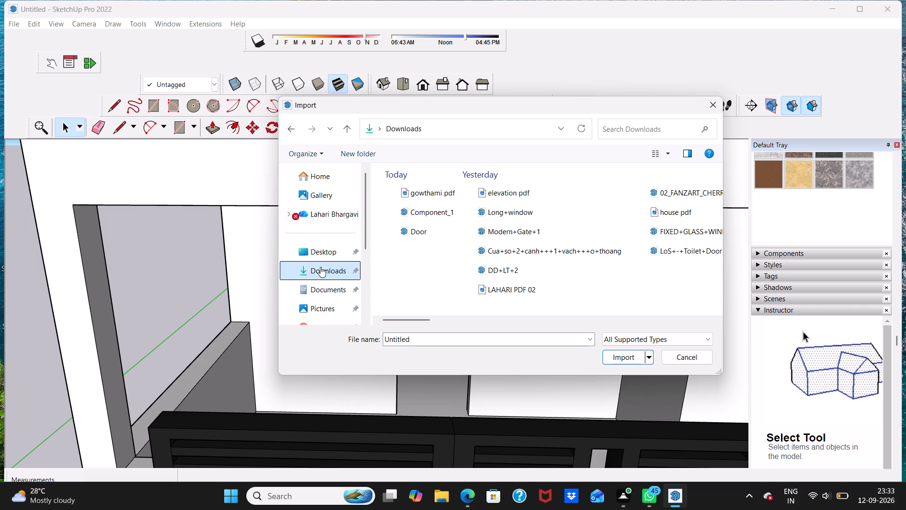
pyautogui.doubleClick(320, 268)
pyautogui.scroll(1, 672, 219)
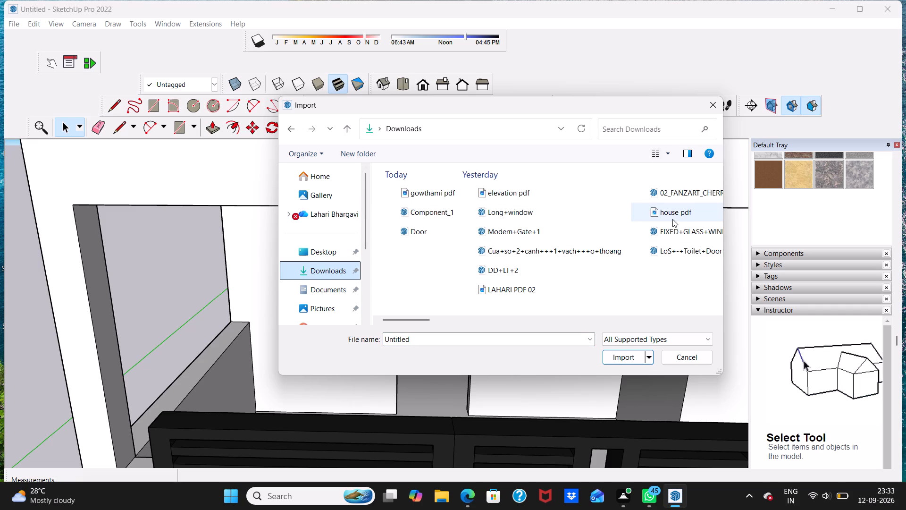
pyautogui.scroll(2, 671, 213)
pyautogui.scroll(-1, 665, 237)
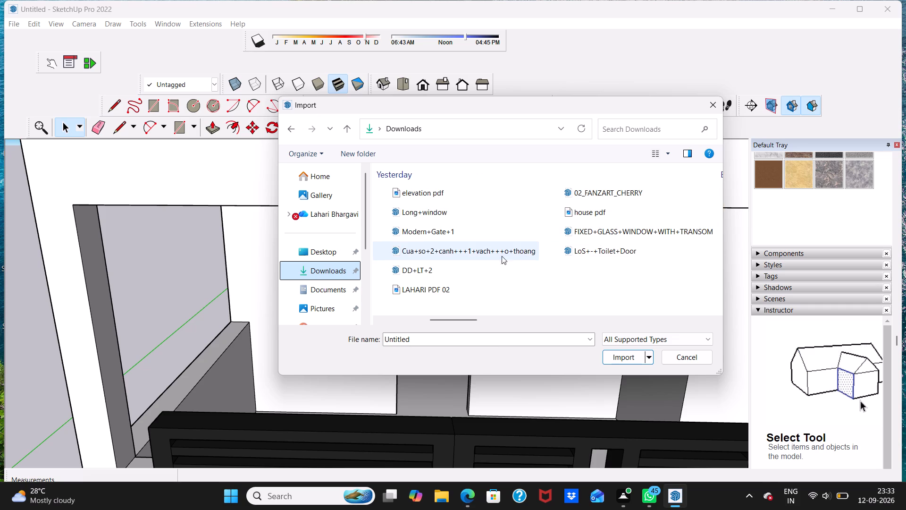
pyautogui.click(412, 270)
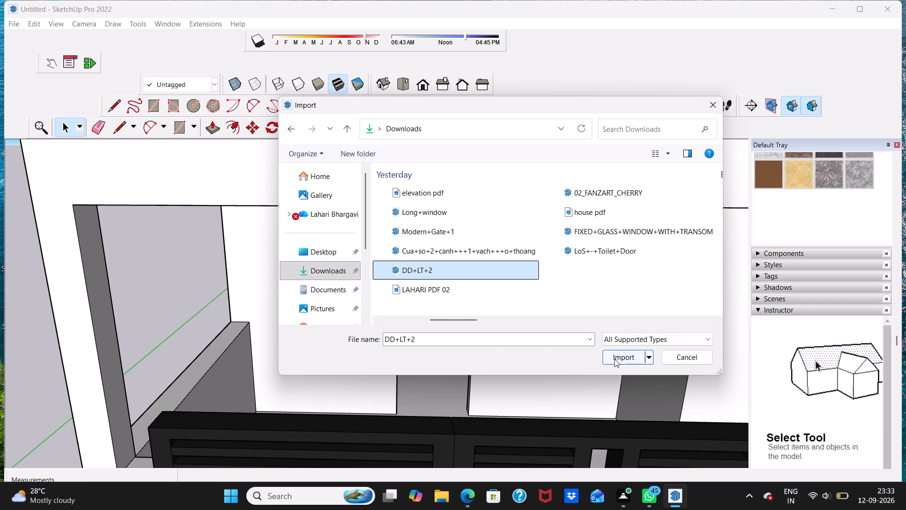
pyautogui.click(614, 358)
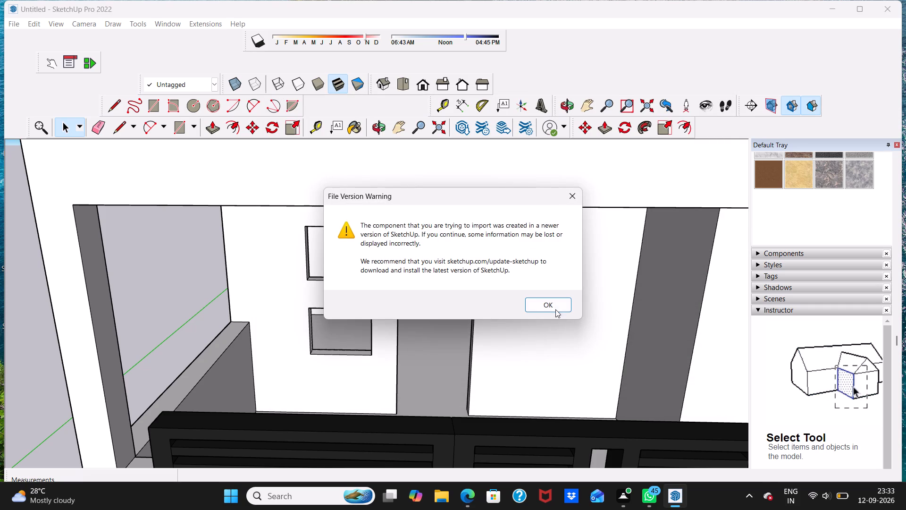
pyautogui.click(554, 308)
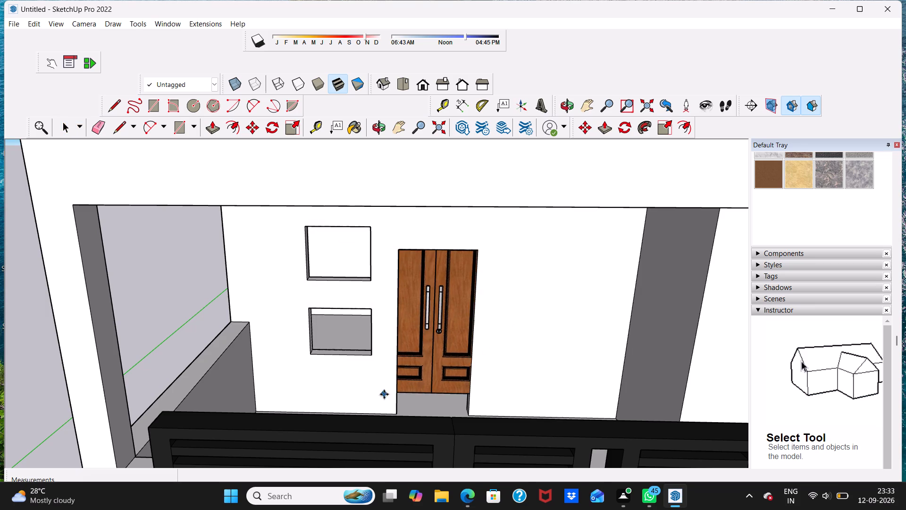
# Place the imported wooden double door at the bottom corner of the front wall's door opening, beside the windows.
pyautogui.scroll(2, 366, 403)
pyautogui.scroll(-2, 376, 390)
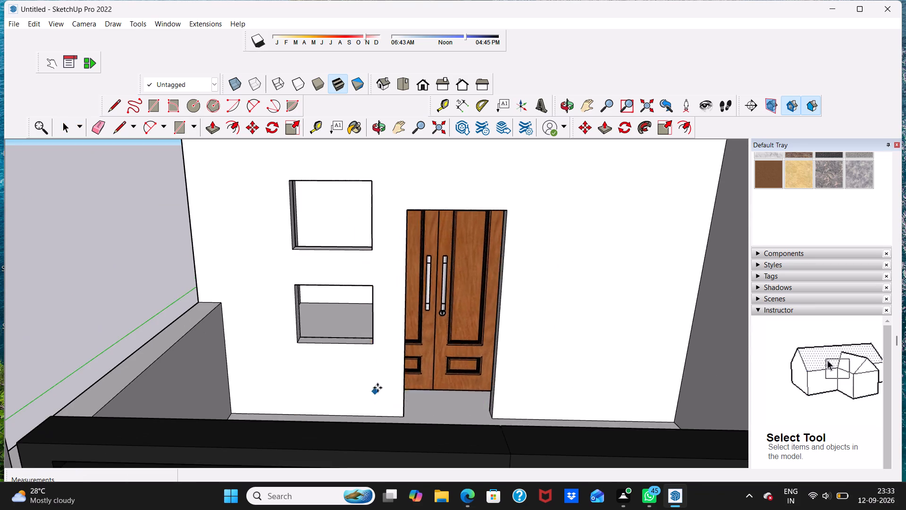
pyautogui.scroll(-2, 377, 388)
pyautogui.scroll(3, 385, 395)
pyautogui.moveTo(385, 397); pyautogui.dragTo(383, 408, button='middle')
pyautogui.scroll(-3, 402, 379)
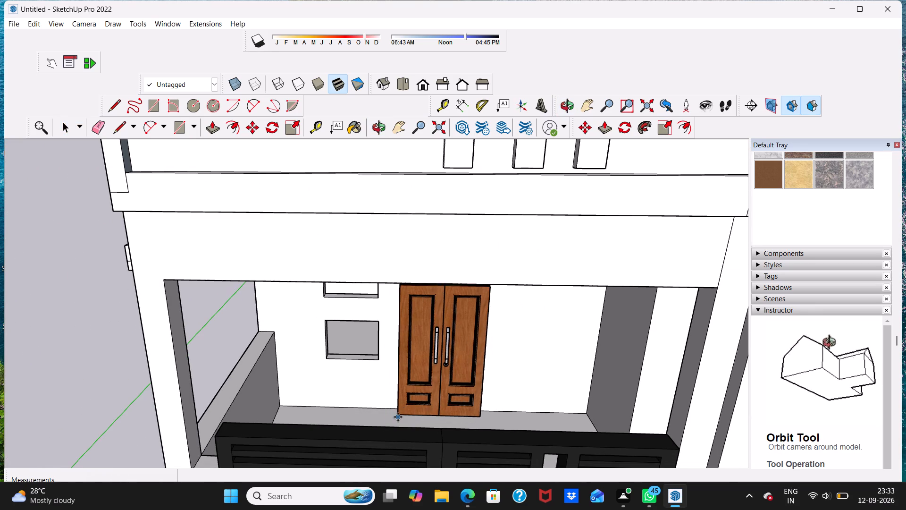
pyautogui.click(397, 413)
# Scale the double door uniformly by about 1.06, then narrow its width by about 0.78 and flatten its depth to fit the opening.
pyautogui.scroll(-5, 421, 385)
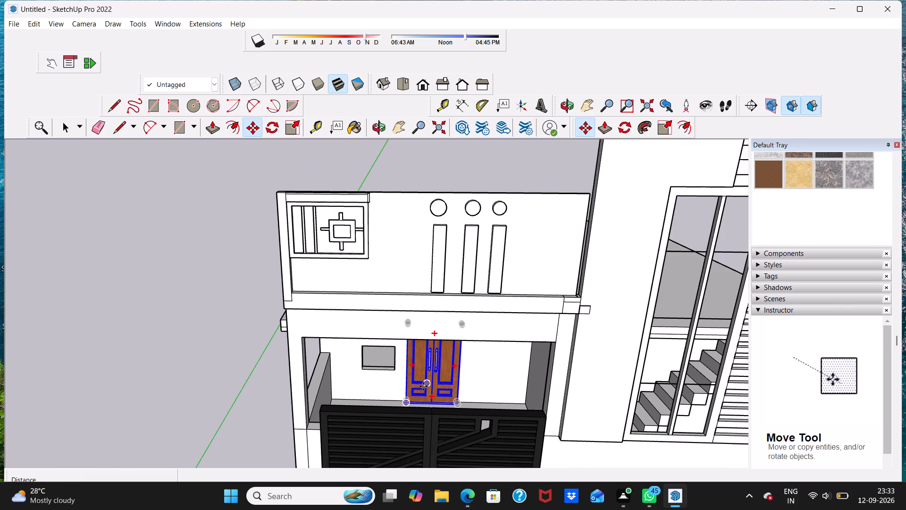
pyautogui.scroll(9, 423, 386)
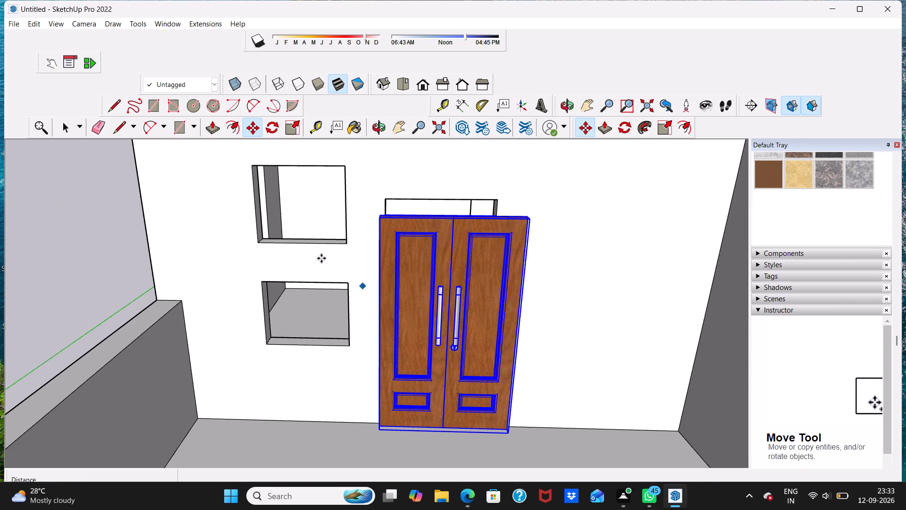
pyautogui.click(294, 126)
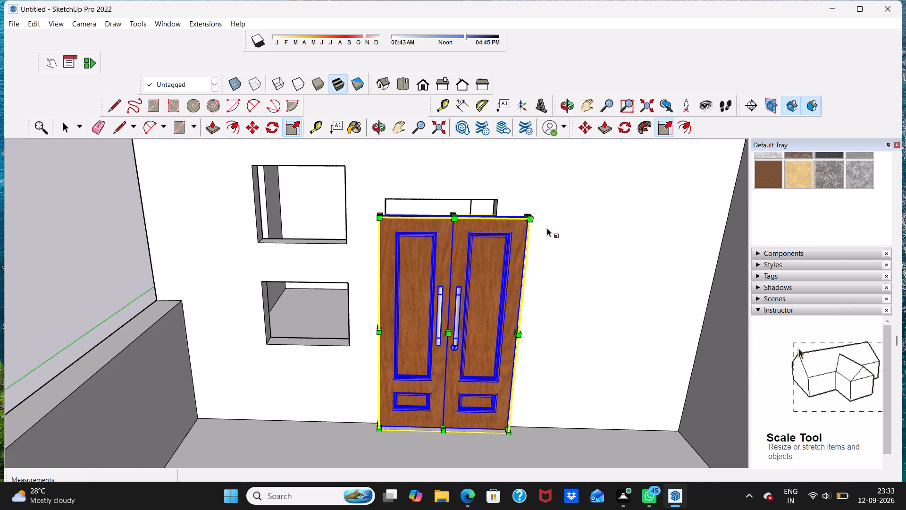
pyautogui.moveTo(531, 217); pyautogui.dragTo(530, 197)
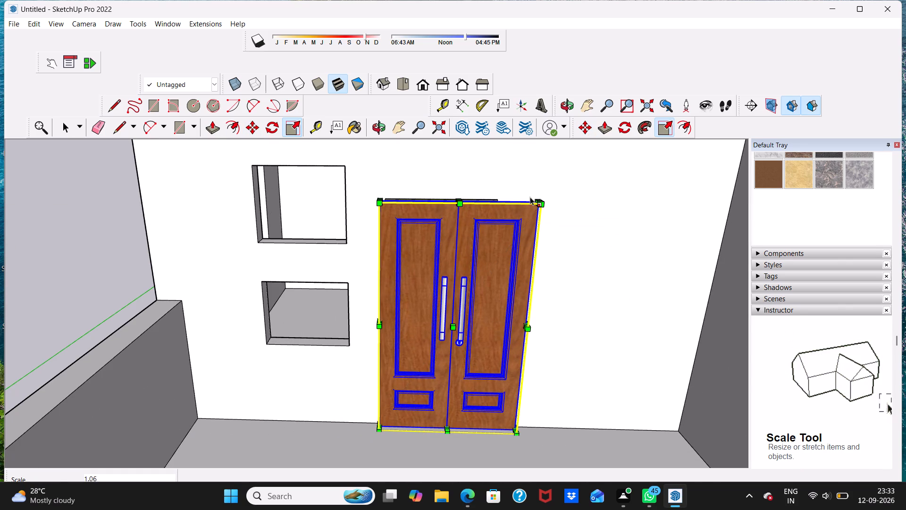
pyautogui.moveTo(529, 328); pyautogui.dragTo(522, 327)
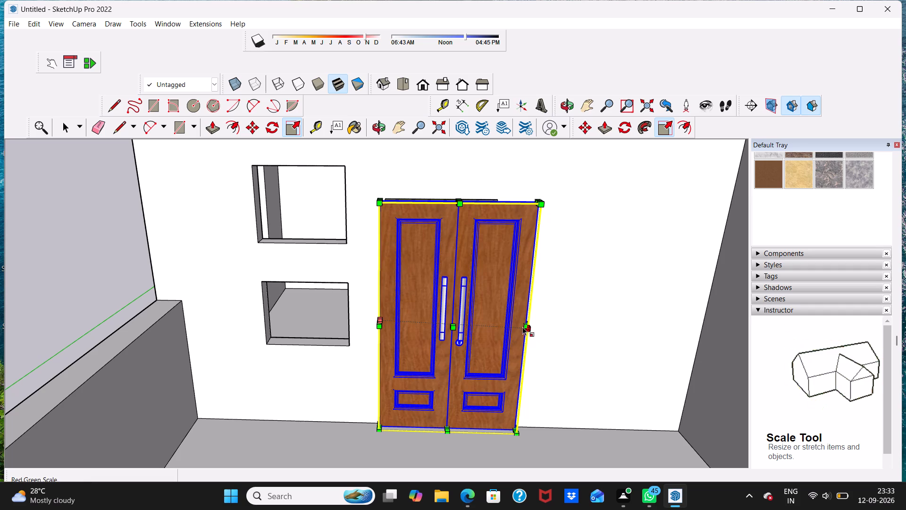
pyautogui.moveTo(522, 327); pyautogui.dragTo(493, 322)
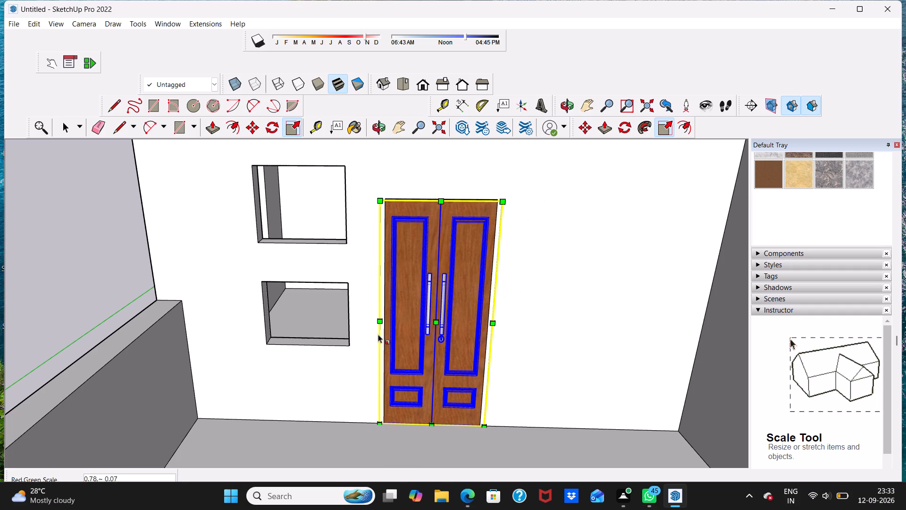
pyautogui.click(110, 263)
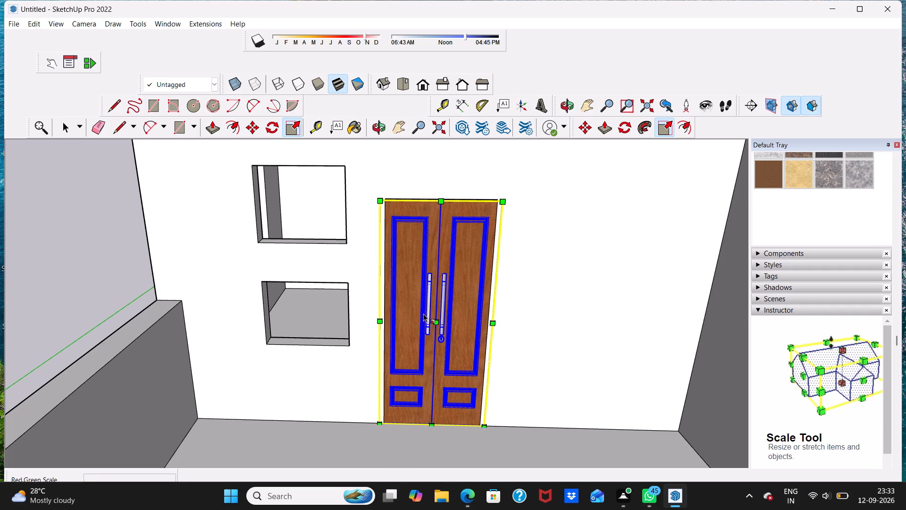
pyautogui.moveTo(423, 313); pyautogui.dragTo(457, 319, button='middle')
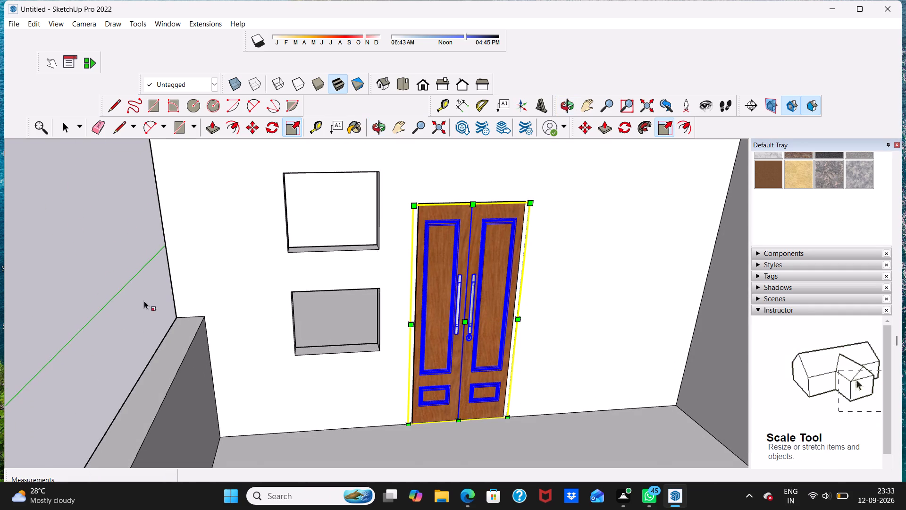
pyautogui.tripleClick(140, 305)
pyautogui.doubleClick(116, 300)
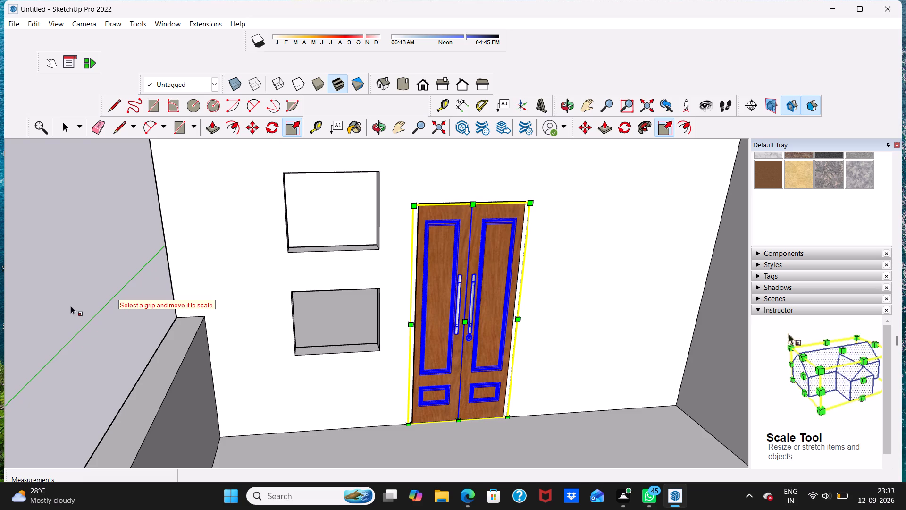
pyautogui.press('space')
pyautogui.press('space')
pyautogui.press('space')
pyautogui.click(71, 339)
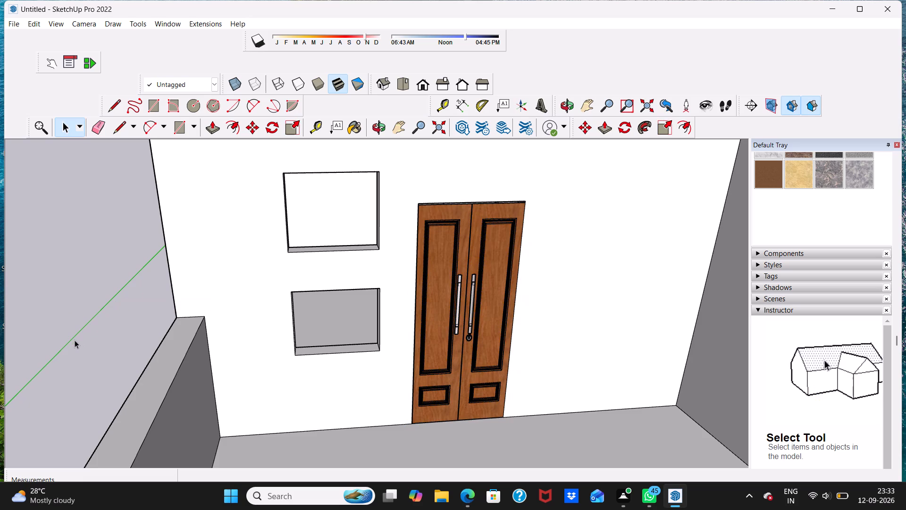
# Examine how the double door sits in the front wall opening, including from the front view.
pyautogui.scroll(2, 492, 366)
pyautogui.moveTo(447, 367); pyautogui.dragTo(442, 407, button='middle')
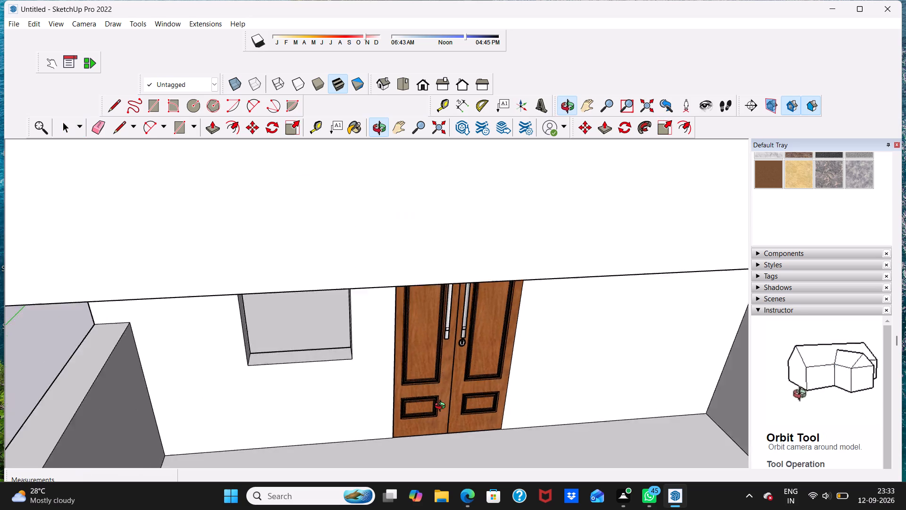
pyautogui.moveTo(442, 407); pyautogui.dragTo(431, 441, button='middle')
pyautogui.moveTo(437, 416); pyautogui.dragTo(446, 328, button='middle')
pyautogui.scroll(-9, 459, 283)
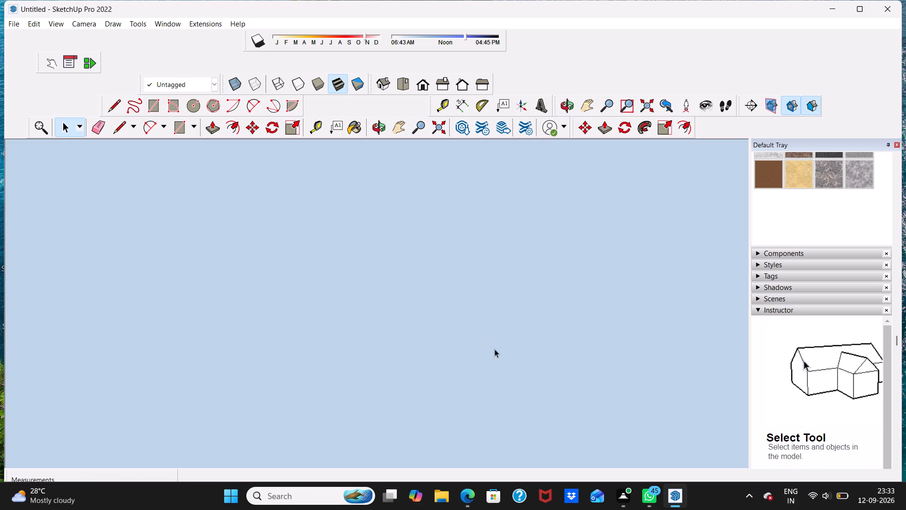
pyautogui.scroll(-20, 495, 349)
pyautogui.scroll(-3, 495, 349)
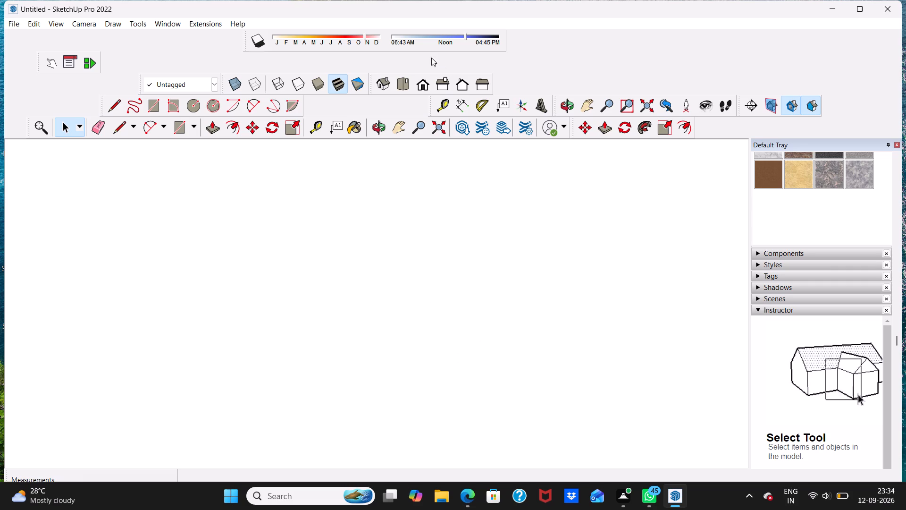
pyautogui.click(420, 85)
pyautogui.scroll(-9, 428, 252)
pyautogui.moveTo(236, 292); pyautogui.dragTo(236, 291, button='middle')
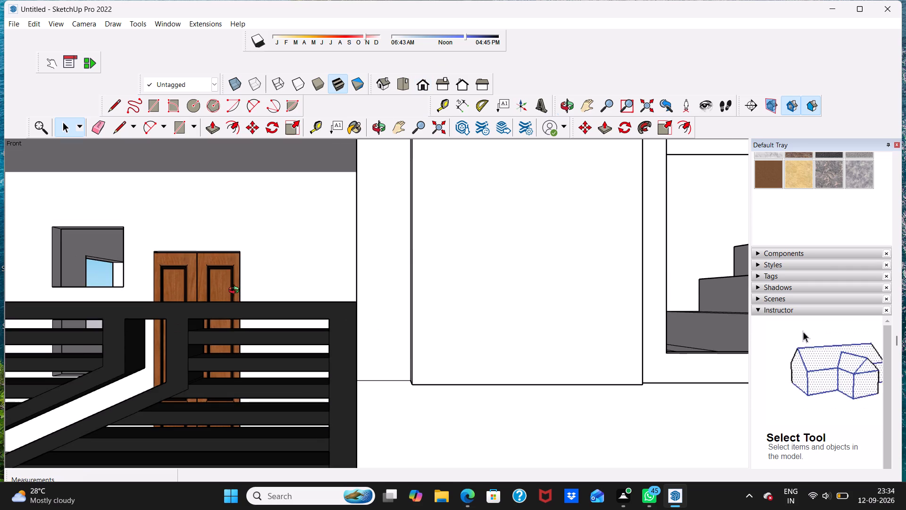
pyautogui.moveTo(236, 291); pyautogui.dragTo(251, 332, button='middle')
pyautogui.scroll(-1, 236, 291)
pyautogui.scroll(4, 163, 361)
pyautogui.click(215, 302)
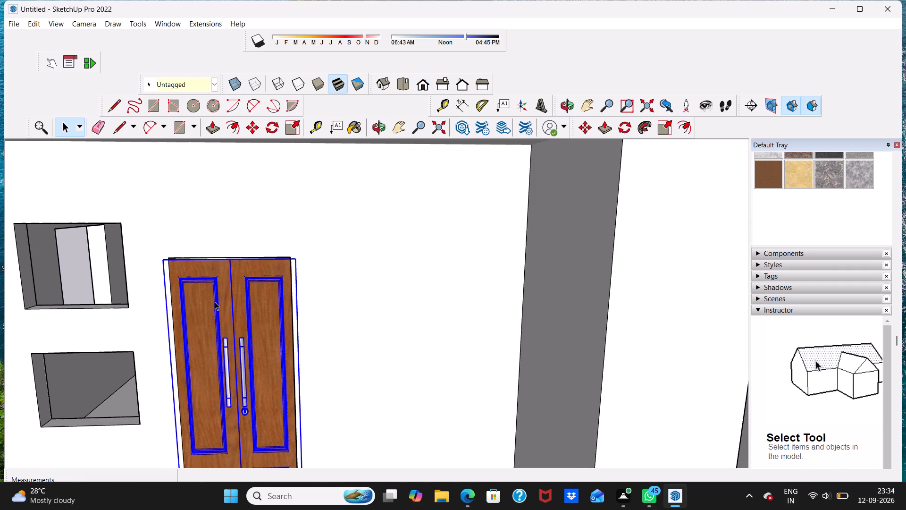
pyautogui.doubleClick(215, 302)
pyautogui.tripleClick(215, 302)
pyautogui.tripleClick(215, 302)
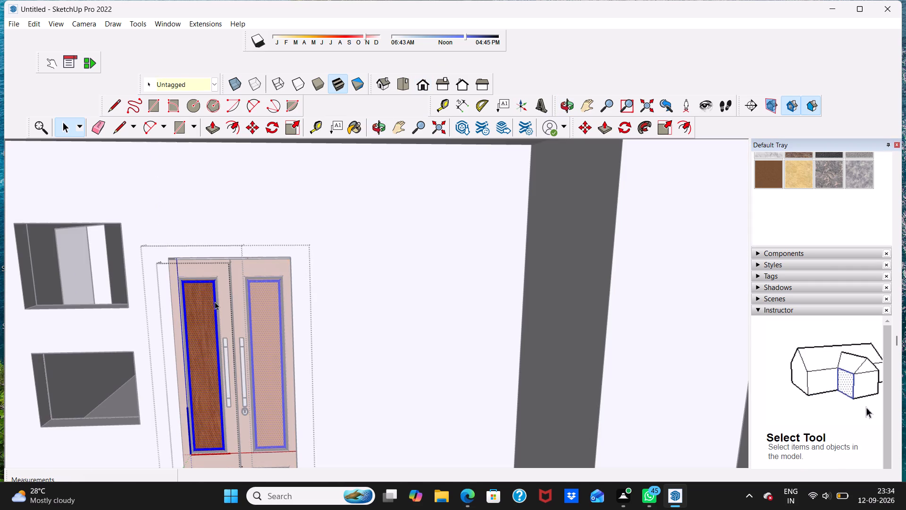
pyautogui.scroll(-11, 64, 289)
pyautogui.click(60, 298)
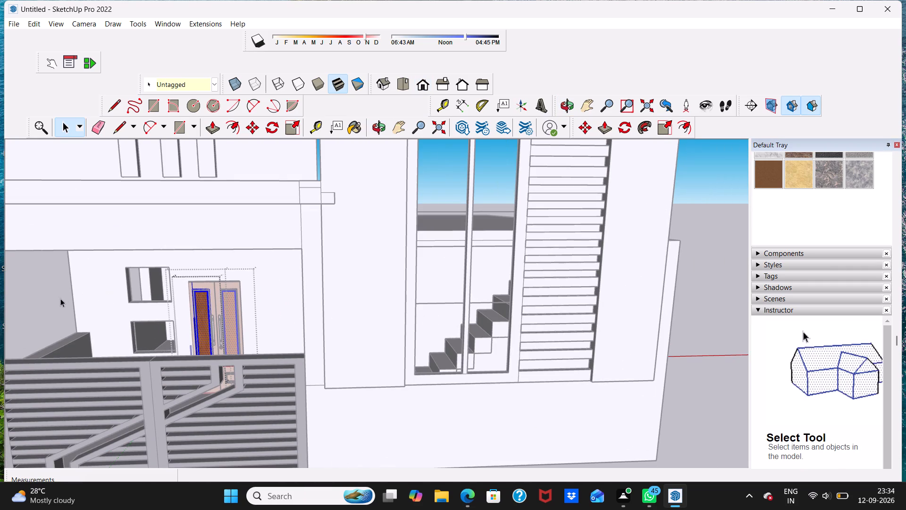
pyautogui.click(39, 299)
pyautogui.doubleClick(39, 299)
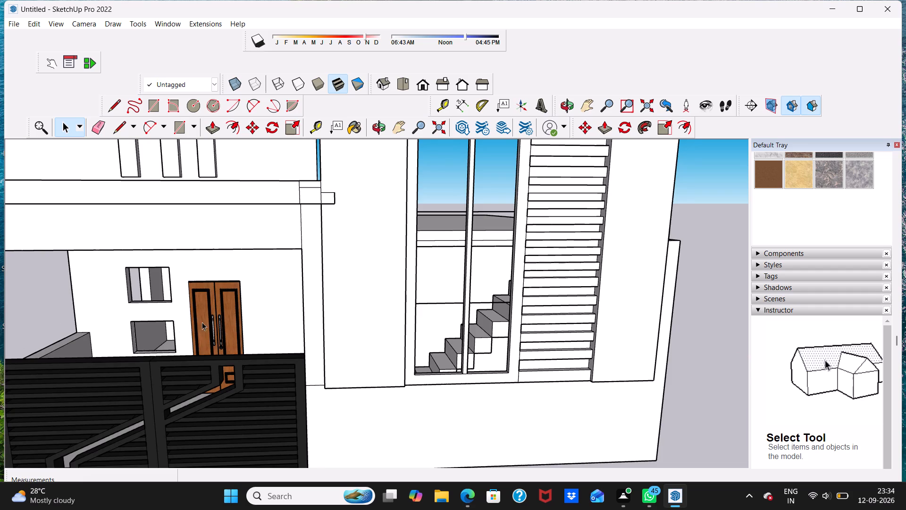
# Move the double door slightly upward so its top corner meets the top corner of the wall opening.
pyautogui.click(217, 306)
pyautogui.scroll(1, 226, 255)
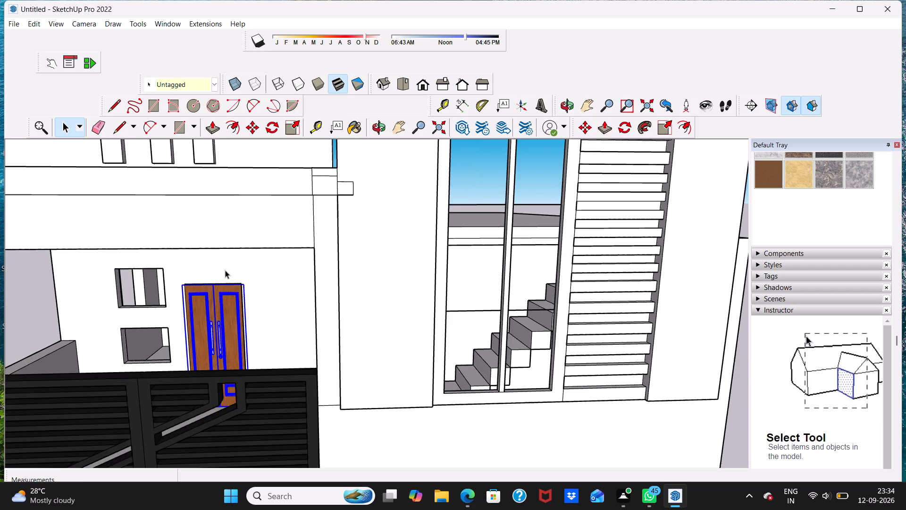
pyautogui.scroll(9, 225, 270)
pyautogui.click(255, 127)
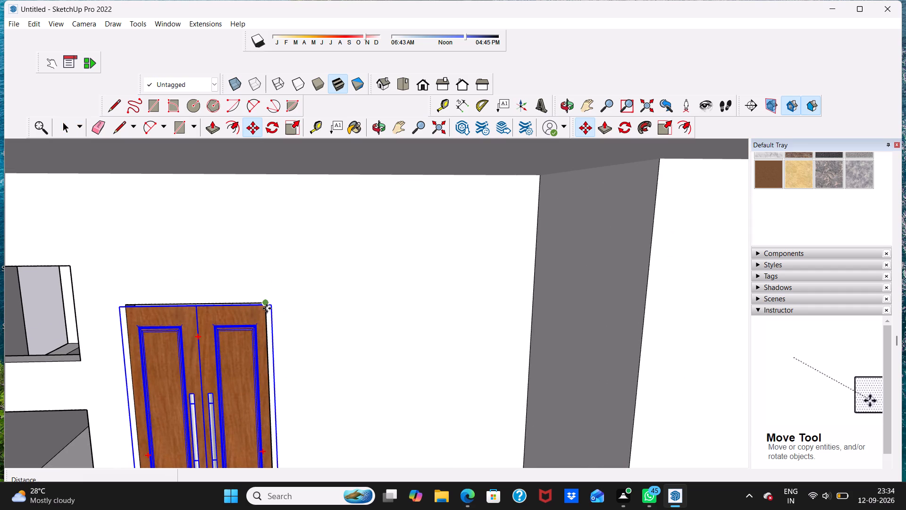
pyautogui.moveTo(267, 308); pyautogui.dragTo(267, 304)
pyautogui.scroll(9, 267, 303)
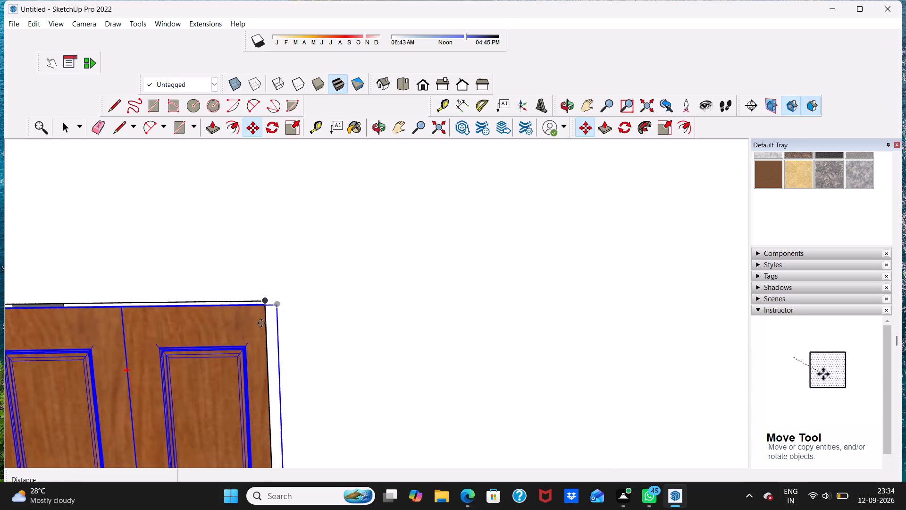
pyautogui.scroll(6, 261, 323)
pyautogui.moveTo(271, 292); pyautogui.dragTo(272, 285)
pyautogui.scroll(-16, 272, 285)
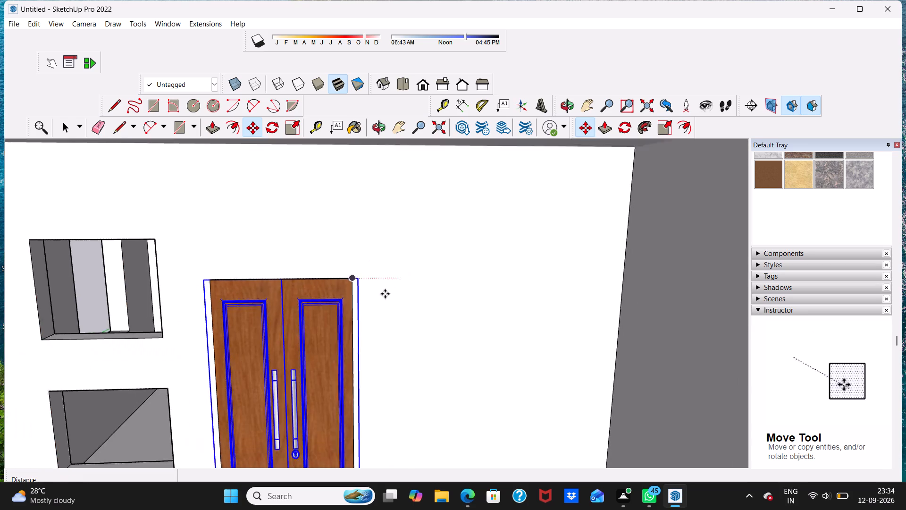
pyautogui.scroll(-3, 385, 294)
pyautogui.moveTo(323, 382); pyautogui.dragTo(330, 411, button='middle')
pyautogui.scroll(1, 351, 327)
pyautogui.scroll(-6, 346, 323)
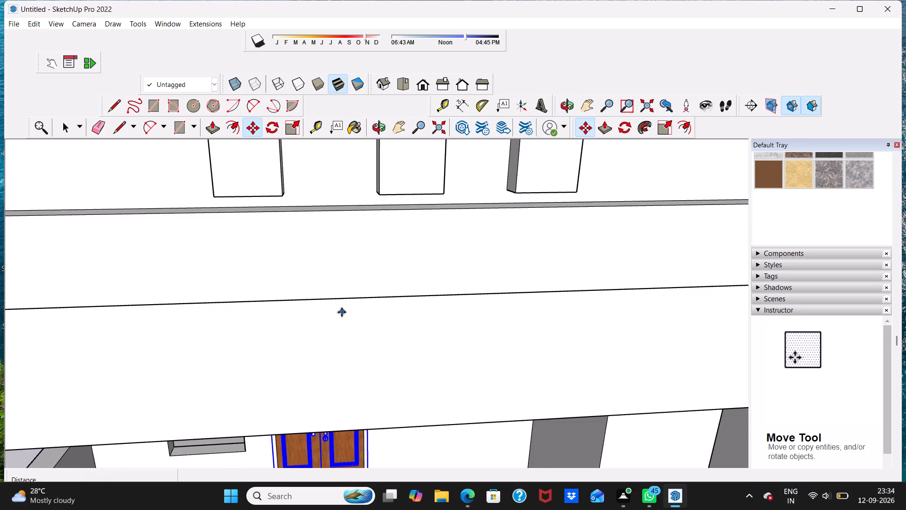
# Examine how the wooden double door's bottom corner meets the wall opening and floor, and leave the door deselected.
pyautogui.scroll(-4, 342, 312)
pyautogui.scroll(6, 317, 441)
pyautogui.scroll(-7, 326, 384)
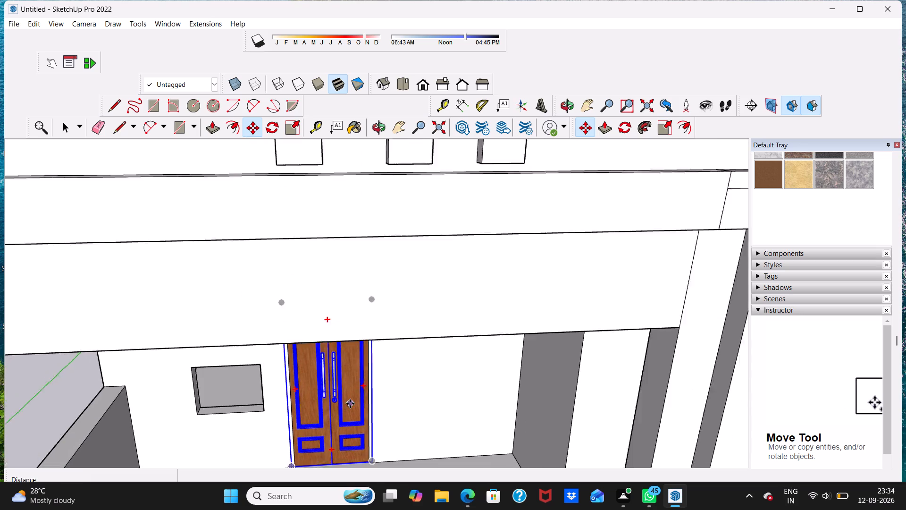
pyautogui.scroll(-2, 350, 404)
pyautogui.scroll(4, 358, 433)
pyautogui.scroll(-1, 366, 509)
pyautogui.scroll(11, 376, 454)
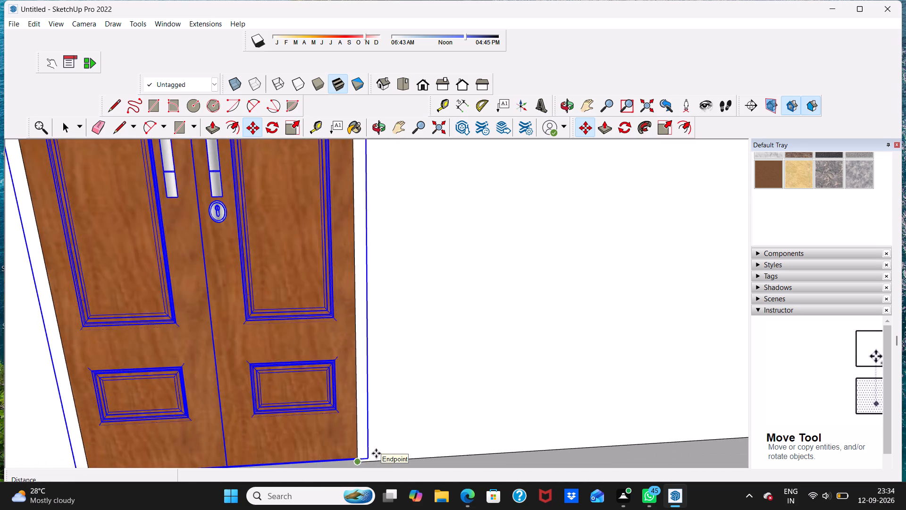
pyautogui.scroll(14, 376, 453)
pyautogui.scroll(-10, 357, 432)
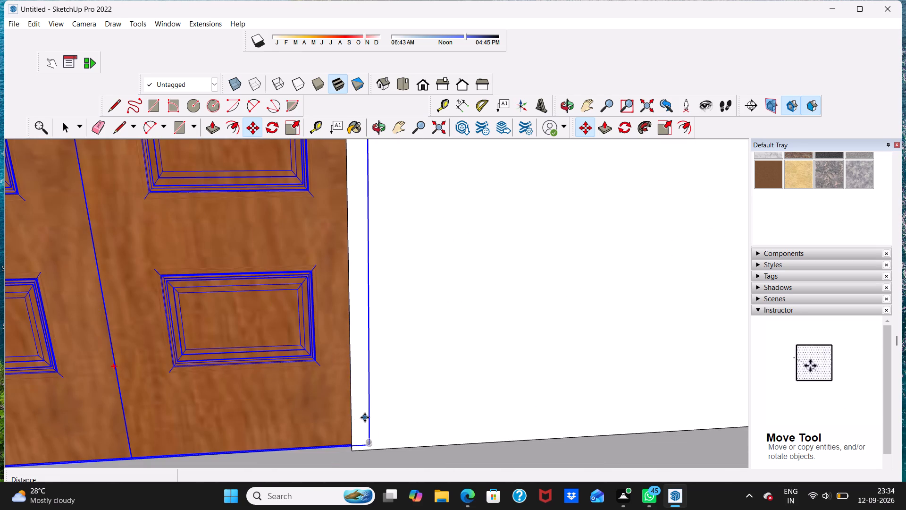
pyautogui.press('space')
pyautogui.scroll(-5, 371, 427)
pyautogui.press('space')
pyautogui.scroll(-2, 403, 418)
pyautogui.scroll(-9, 231, 396)
pyautogui.click(133, 307)
# Divide the lower front window opening into four panes with midpoint lines, about 2' vertically and 2' 6" horizontally.
pyautogui.scroll(-8, 139, 312)
pyautogui.scroll(6, 217, 301)
pyautogui.scroll(-1, 217, 301)
pyautogui.scroll(3, 193, 297)
pyautogui.moveTo(134, 305); pyautogui.dragTo(204, 289, button='middle')
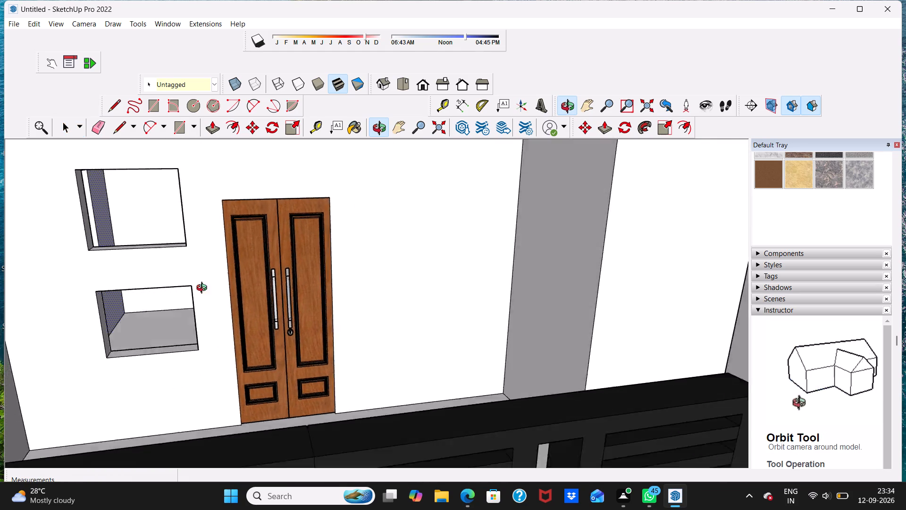
pyautogui.moveTo(204, 289); pyautogui.dragTo(184, 300, button='middle')
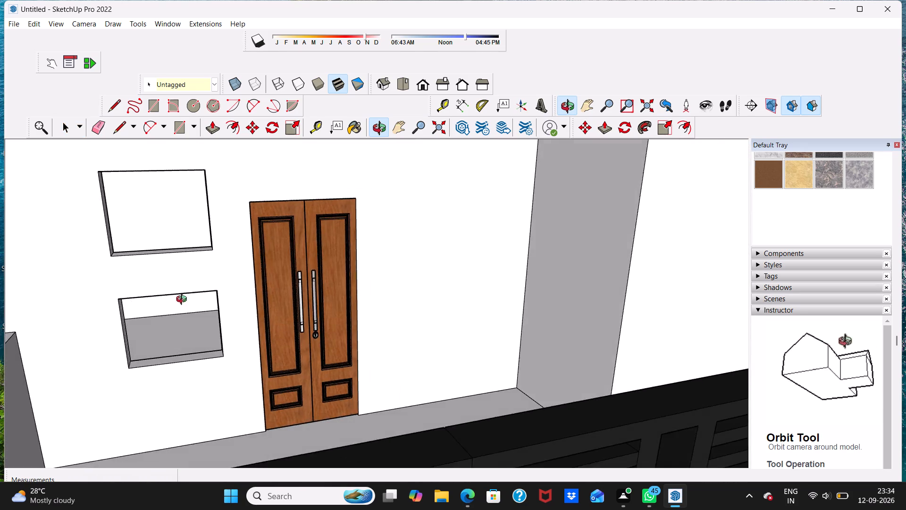
pyautogui.moveTo(184, 300); pyautogui.dragTo(197, 300, button='middle')
pyautogui.scroll(4, 210, 295)
pyautogui.scroll(-5, 210, 294)
pyautogui.moveTo(185, 322); pyautogui.dragTo(173, 336, button='middle')
pyautogui.scroll(3, 173, 337)
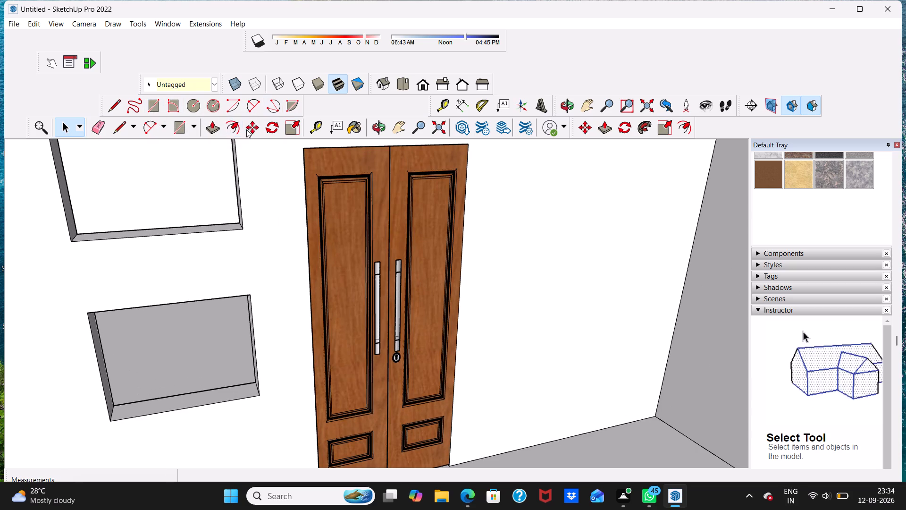
pyautogui.click(122, 122)
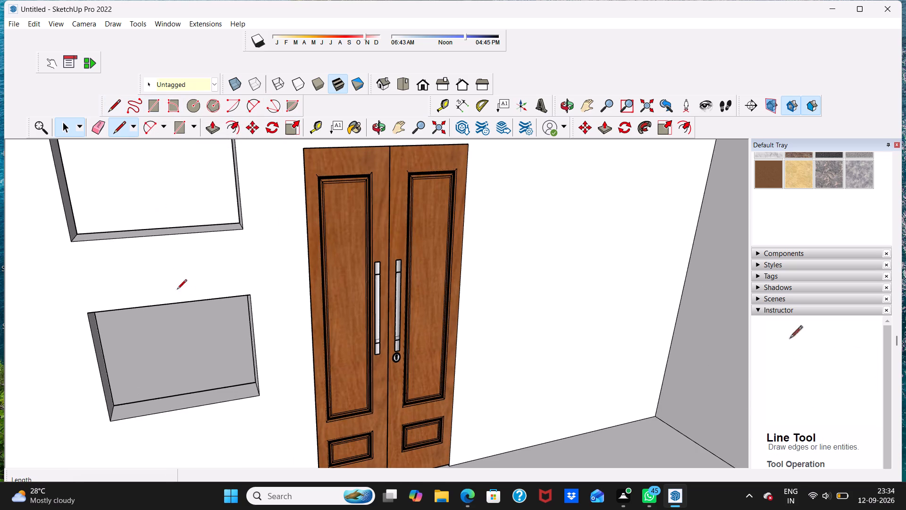
pyautogui.scroll(3, 186, 317)
pyautogui.click(146, 286)
pyautogui.scroll(-4, 146, 286)
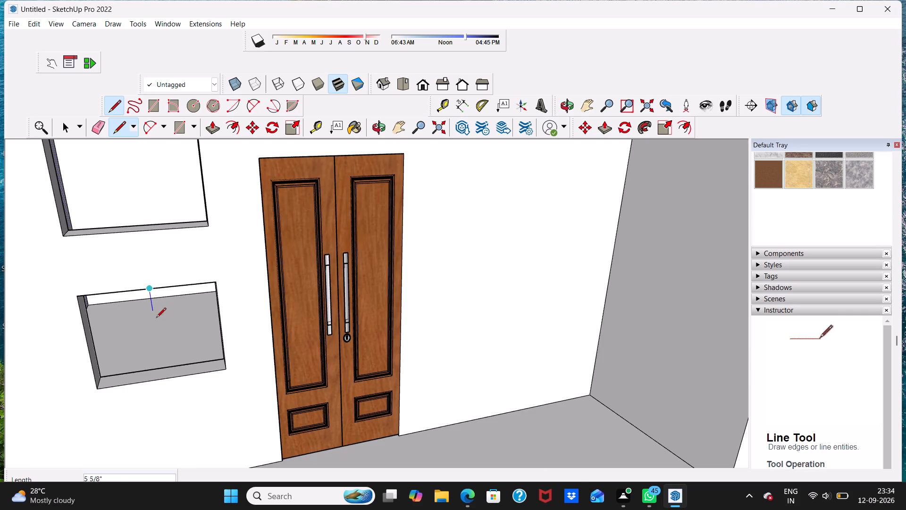
pyautogui.click(165, 381)
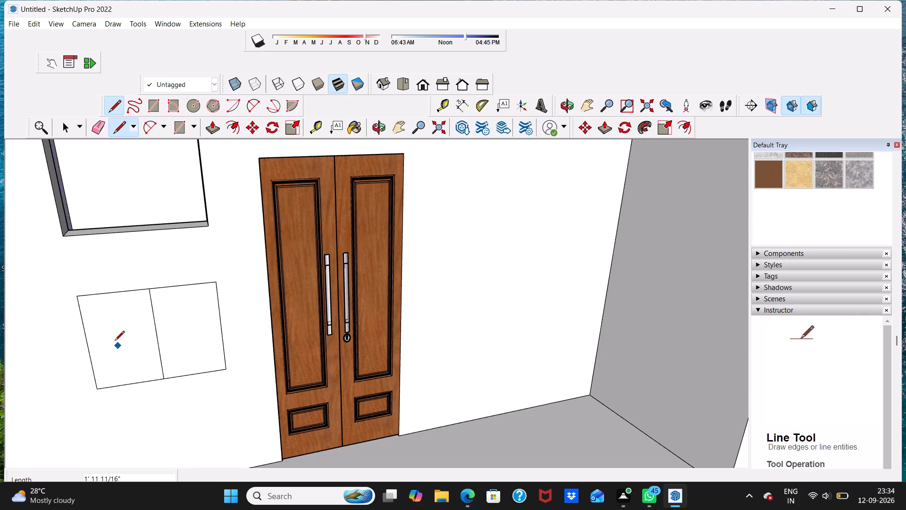
pyautogui.click(88, 344)
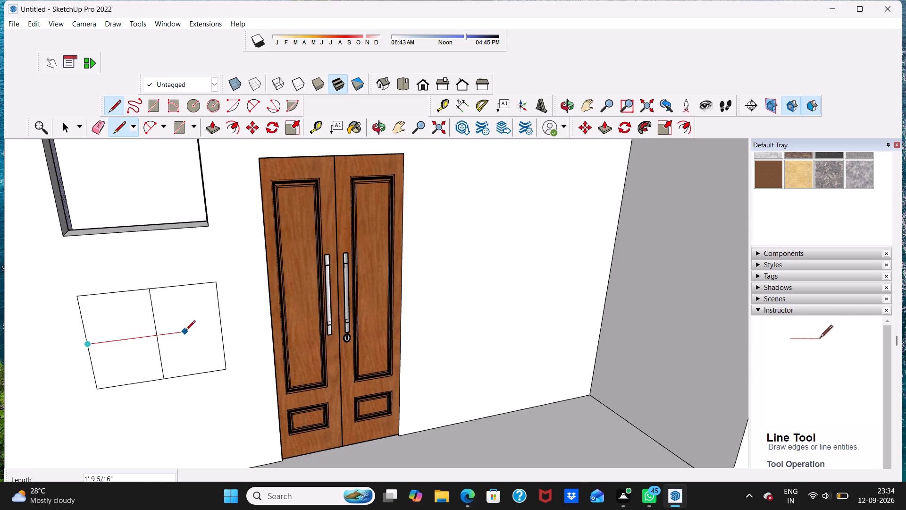
pyautogui.click(218, 327)
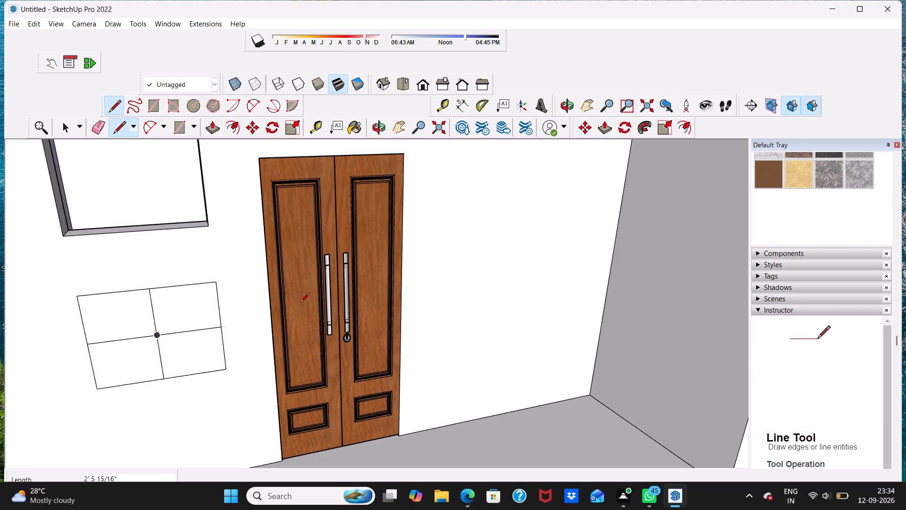
pyautogui.press('space')
# Delete the four pane faces in the lower front window, keeping only the crossing divider lines.
pyautogui.click(108, 320)
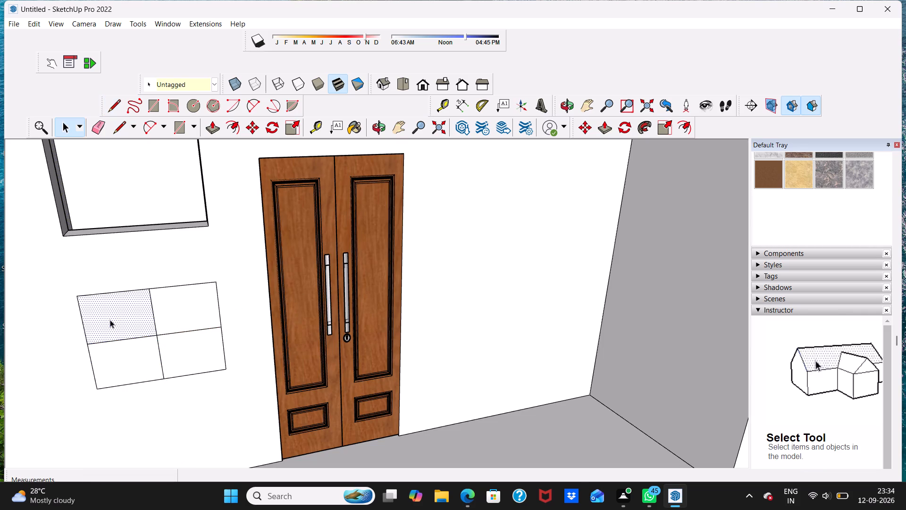
pyautogui.press('Delete')
pyautogui.click(182, 304)
pyautogui.click(183, 304)
pyautogui.press('Delete')
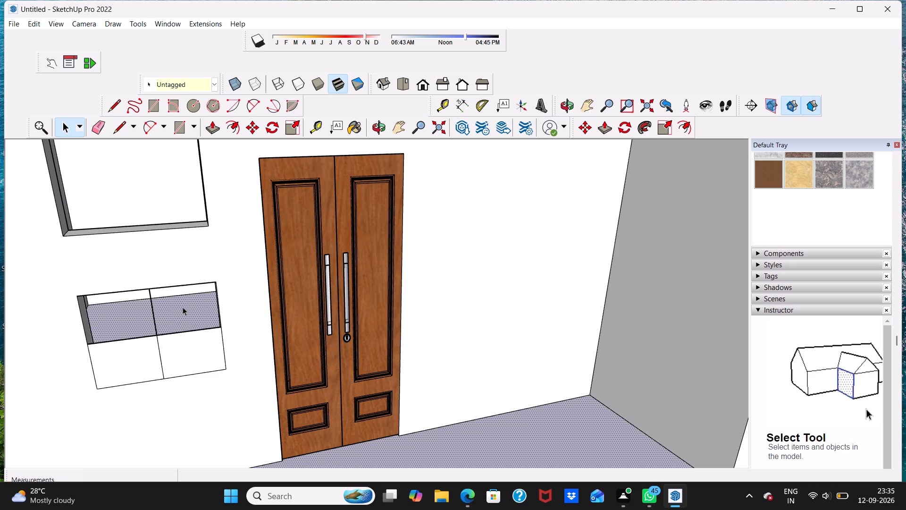
pyautogui.click(116, 360)
pyautogui.press('Delete')
pyautogui.click(190, 357)
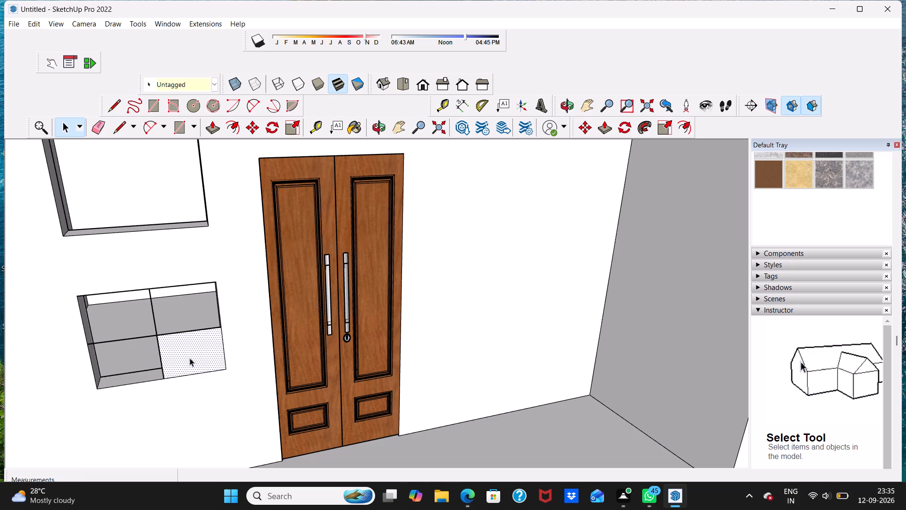
pyautogui.press('Delete')
# Divide the upper front window opening into four panes with a vertical midpoint line about 2' 1" long and a horizontal one.
pyautogui.scroll(2, 157, 269)
pyautogui.scroll(-10, 157, 269)
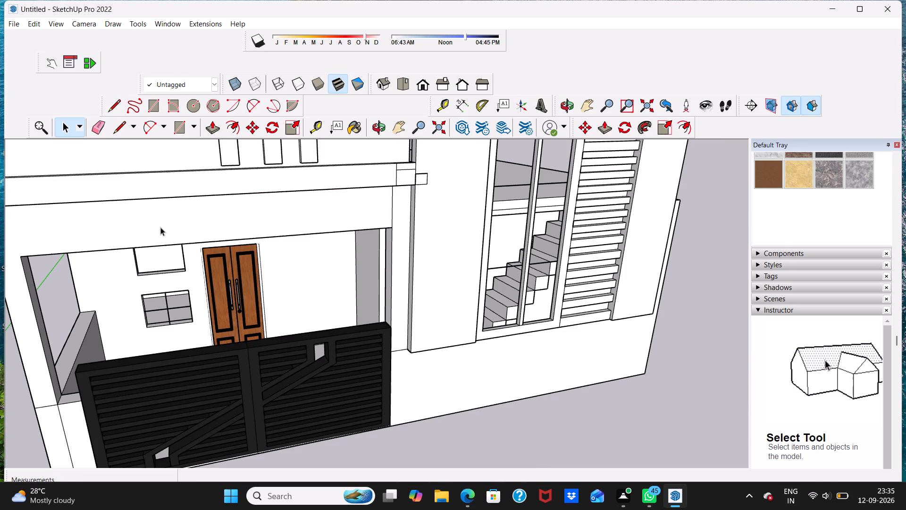
pyautogui.moveTo(160, 265); pyautogui.dragTo(167, 195, button='middle')
pyautogui.scroll(5, 144, 244)
pyautogui.scroll(2, 196, 260)
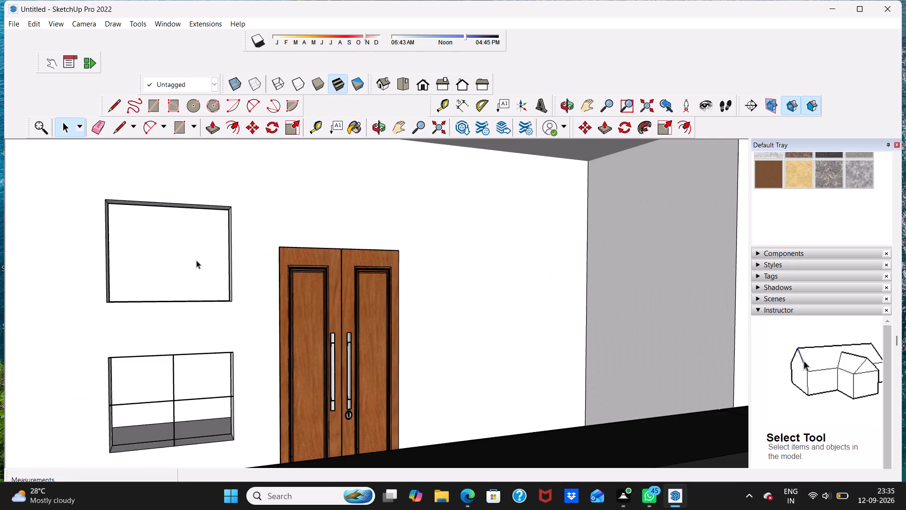
pyautogui.moveTo(197, 260); pyautogui.dragTo(189, 288, button='middle')
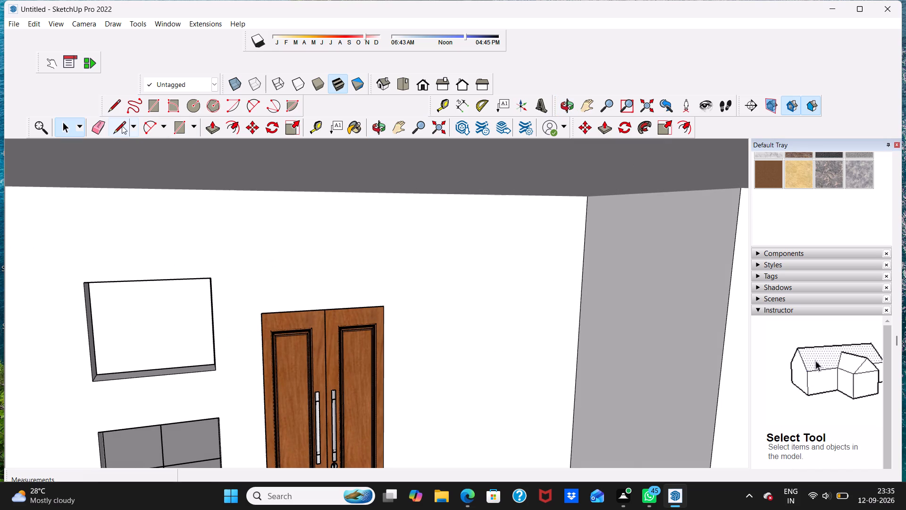
pyautogui.click(123, 127)
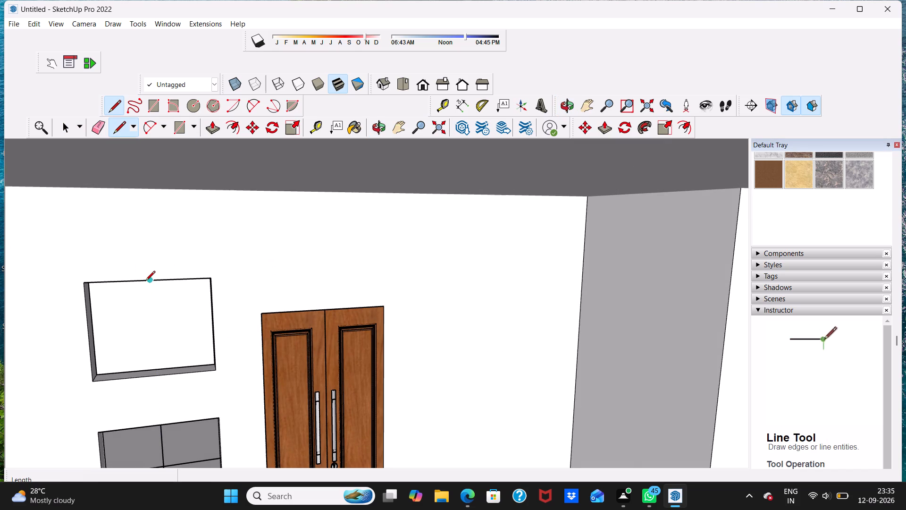
pyautogui.click(148, 281)
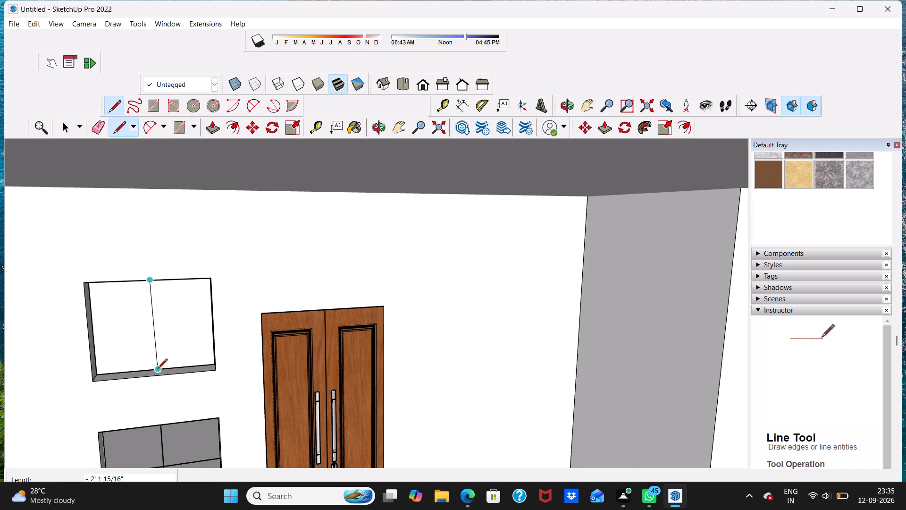
pyautogui.click(157, 377)
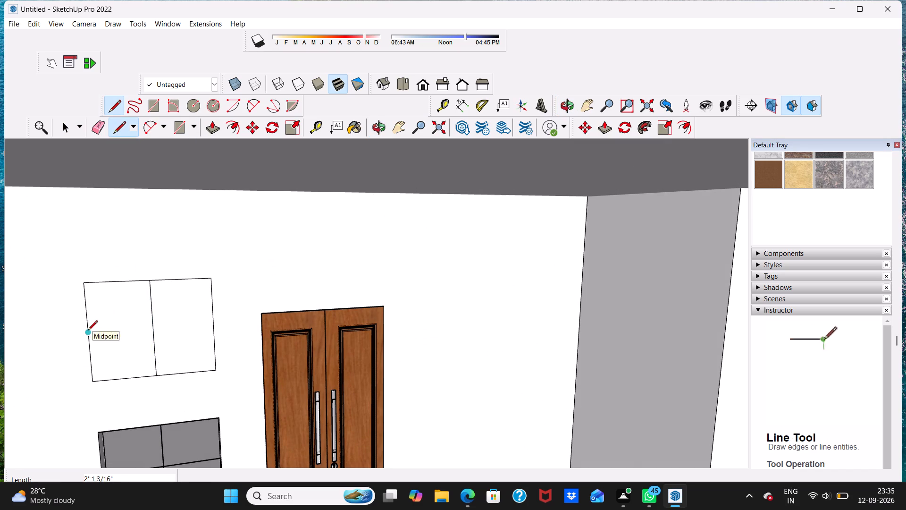
pyautogui.click(88, 331)
pyautogui.click(214, 323)
pyautogui.press('space')
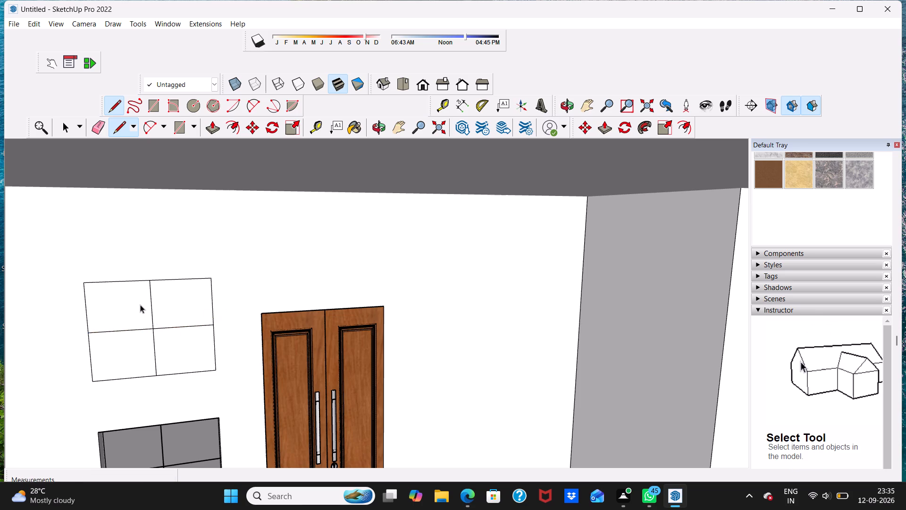
# Delete the four pane faces in the upper front window, keeping only the crossing divider lines.
pyautogui.click(140, 304)
pyautogui.press('Delete')
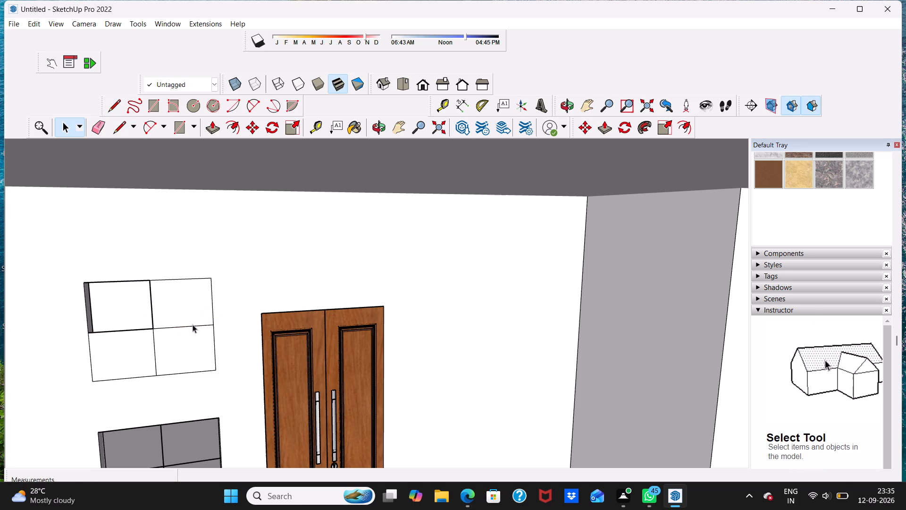
pyautogui.click(206, 313)
pyautogui.press('Delete')
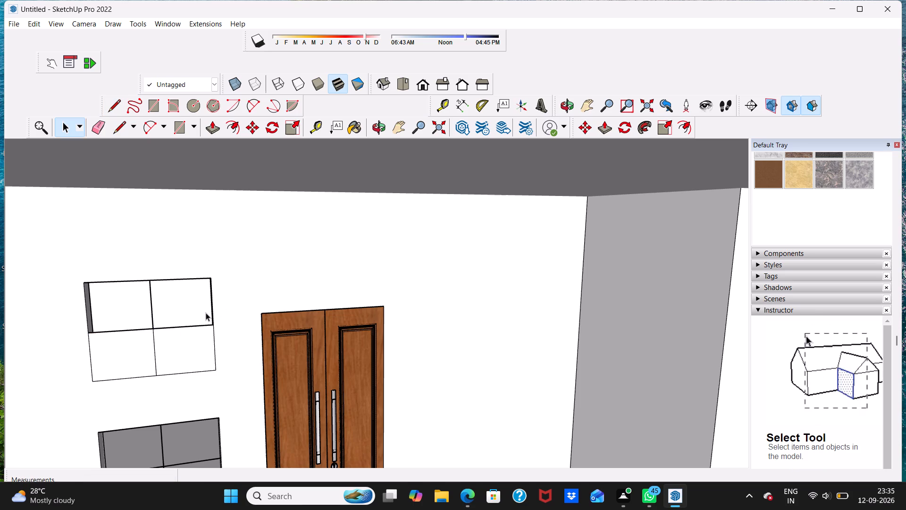
pyautogui.click(117, 361)
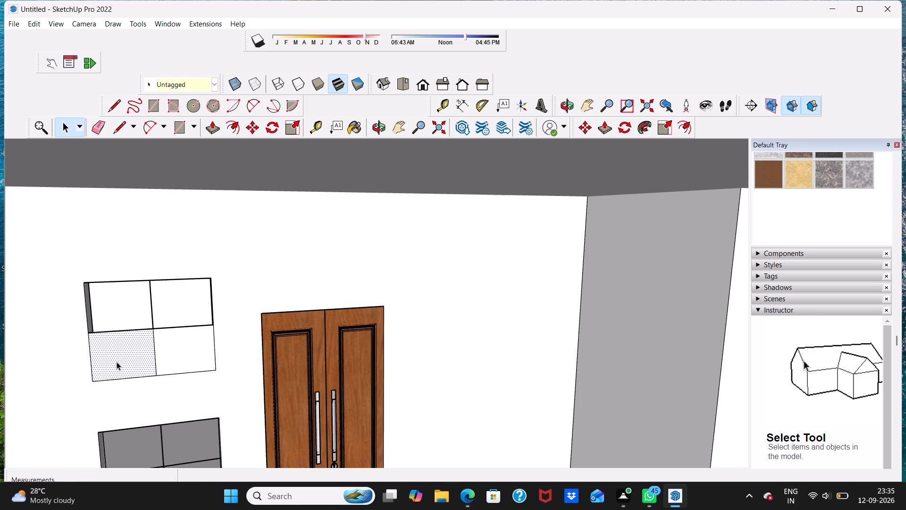
pyautogui.press('Delete')
pyautogui.click(197, 356)
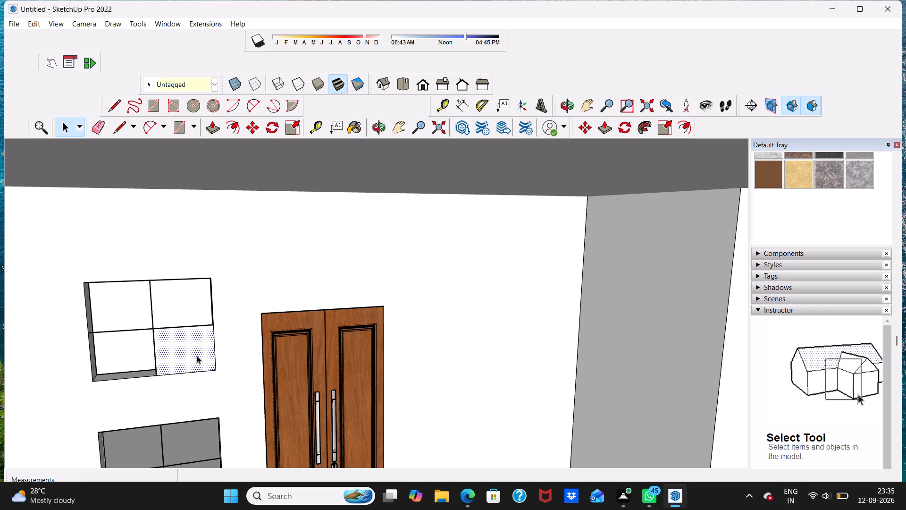
pyautogui.press('Delete')
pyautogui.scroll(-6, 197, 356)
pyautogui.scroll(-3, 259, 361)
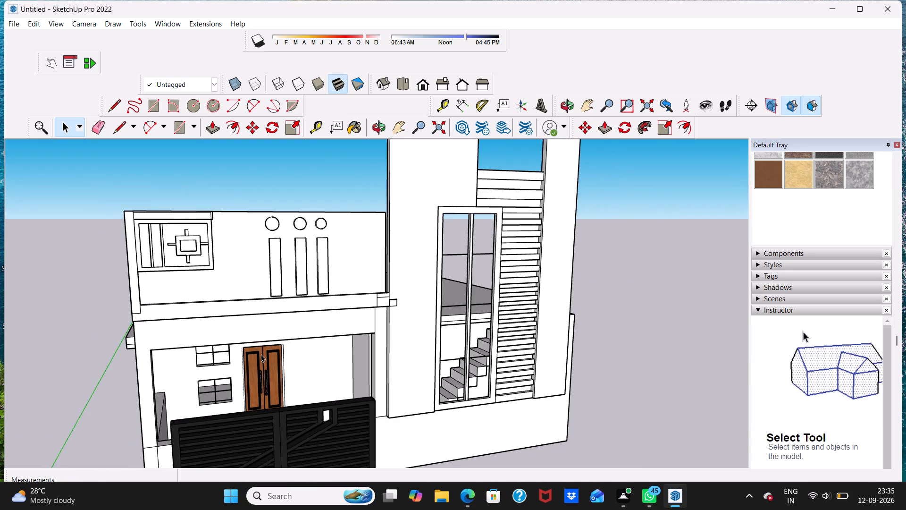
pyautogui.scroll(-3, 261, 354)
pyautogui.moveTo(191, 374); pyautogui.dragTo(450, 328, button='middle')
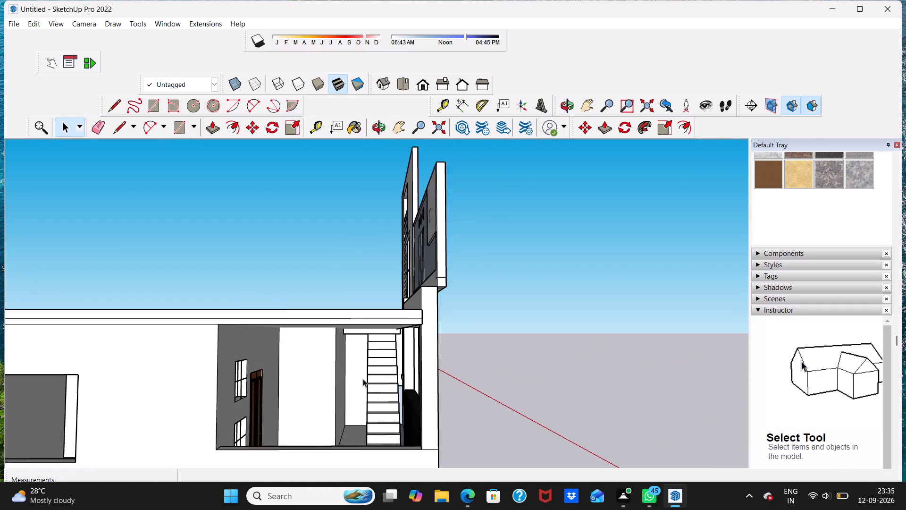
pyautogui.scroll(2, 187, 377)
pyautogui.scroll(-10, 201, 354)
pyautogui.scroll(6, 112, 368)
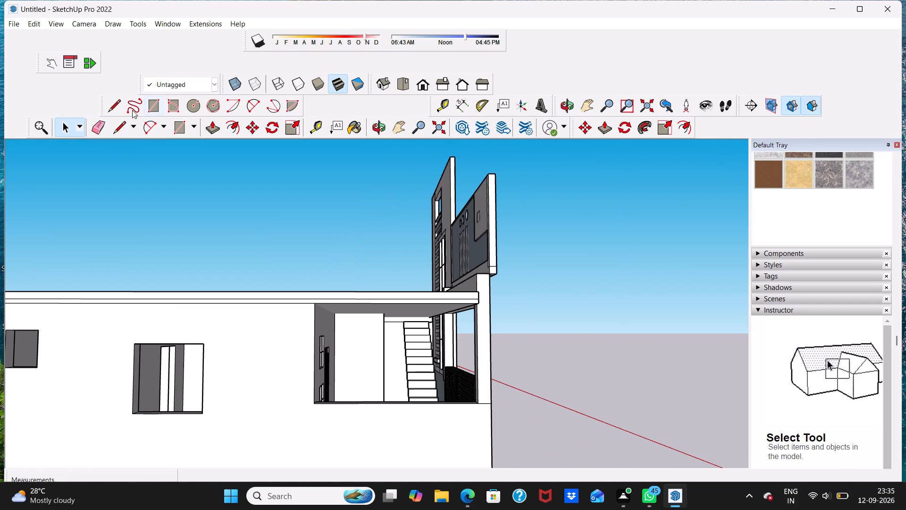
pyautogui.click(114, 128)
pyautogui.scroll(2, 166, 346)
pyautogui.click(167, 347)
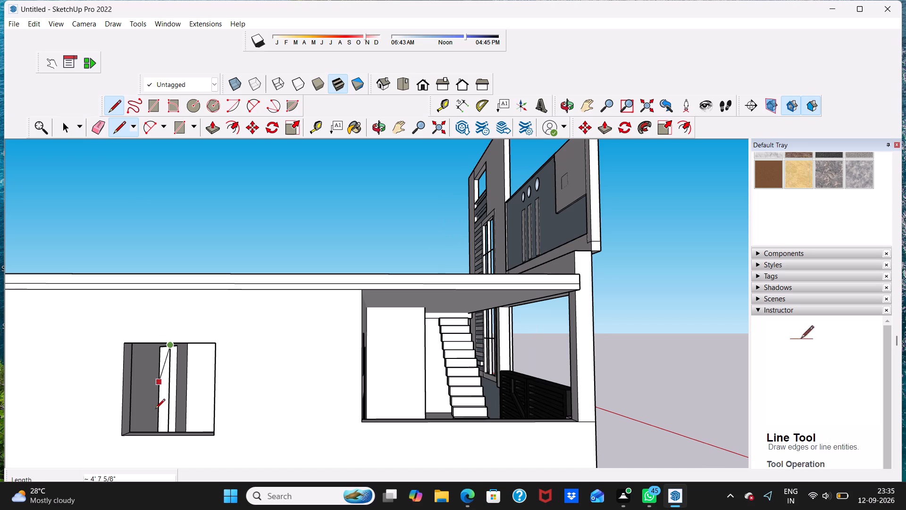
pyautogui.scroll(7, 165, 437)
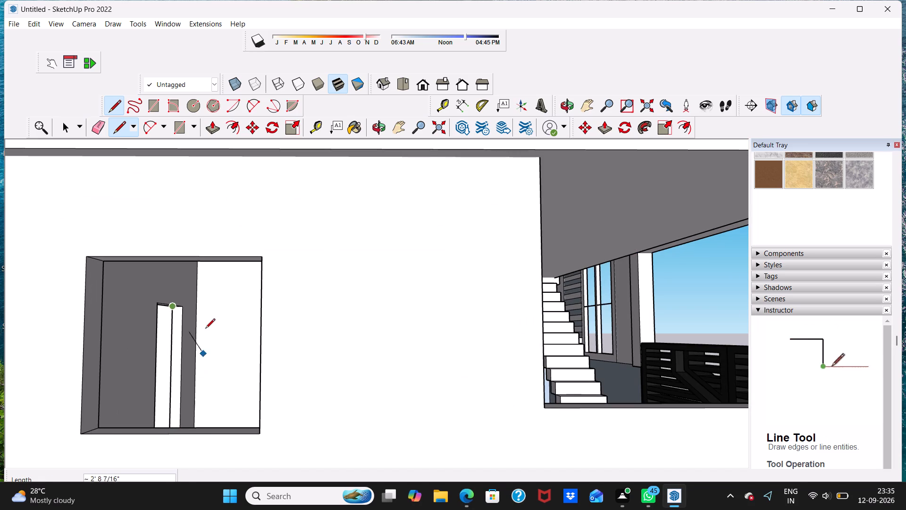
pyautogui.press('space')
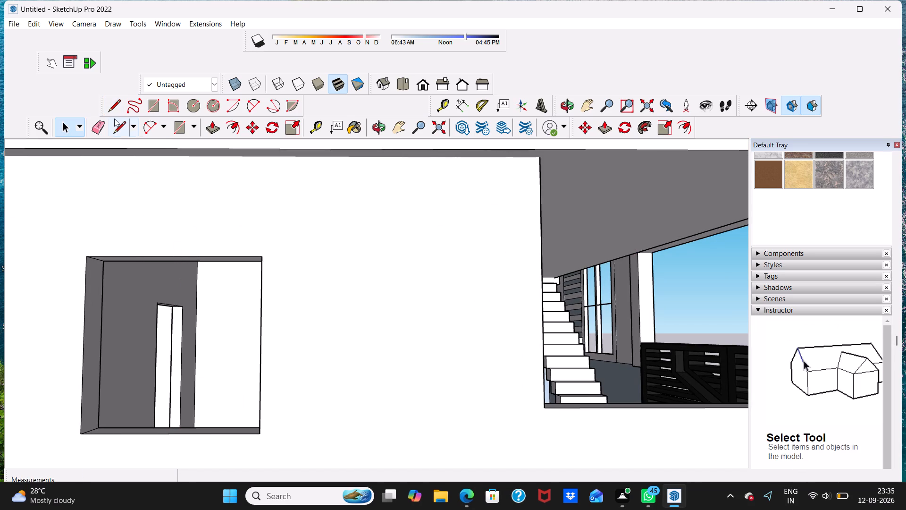
# Divide the side wall's square window opening into four panes with vertical and horizontal midpoint lines, each 4' long.
pyautogui.click(115, 108)
pyautogui.click(174, 257)
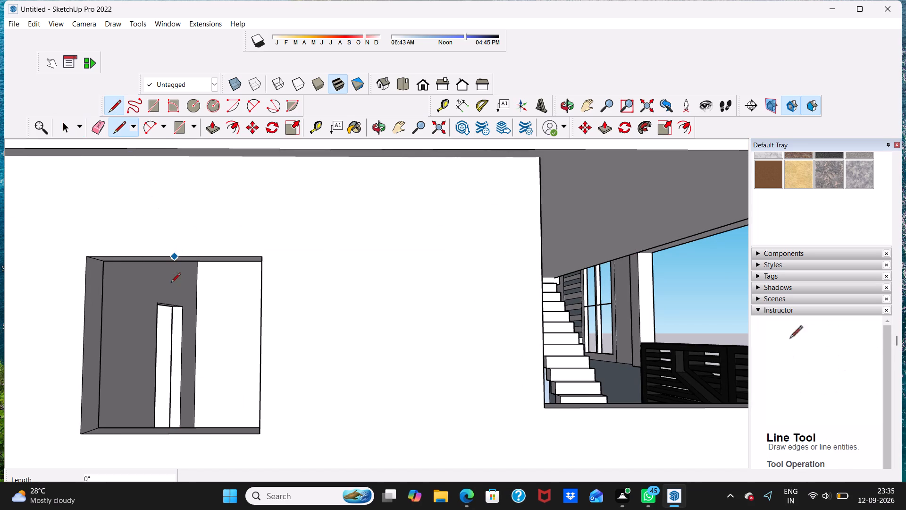
pyautogui.click(173, 439)
pyautogui.click(81, 342)
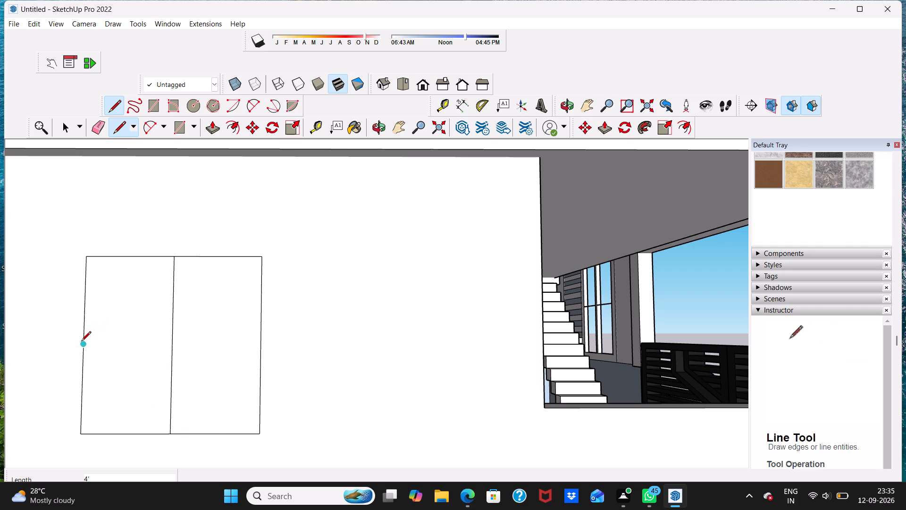
pyautogui.click(261, 347)
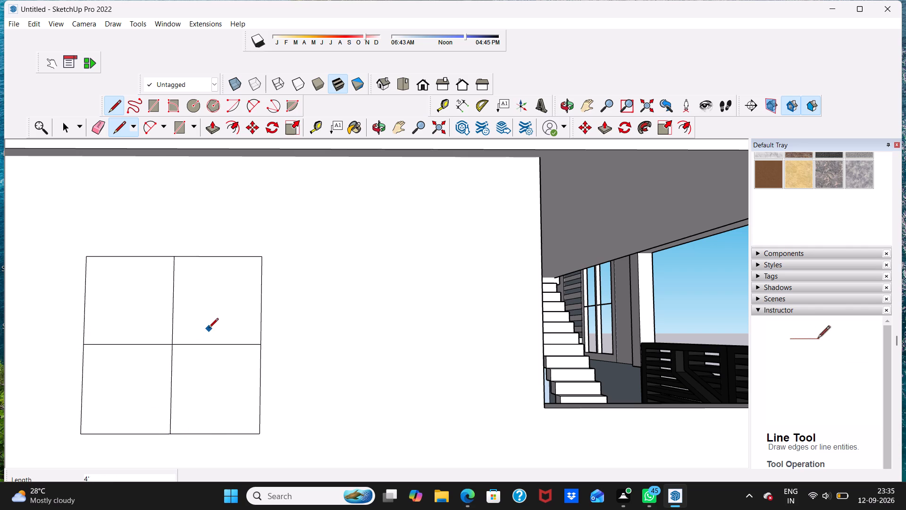
pyautogui.press('space')
# Delete the four pane faces in the side wall's square window, keeping only the crossing divider lines.
pyautogui.click(209, 328)
pyautogui.press('Delete')
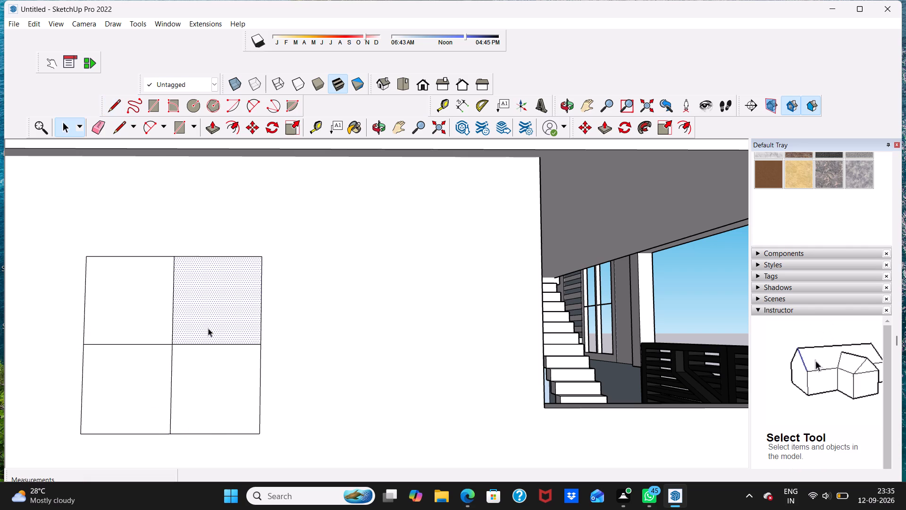
pyautogui.click(116, 316)
pyautogui.press('Delete')
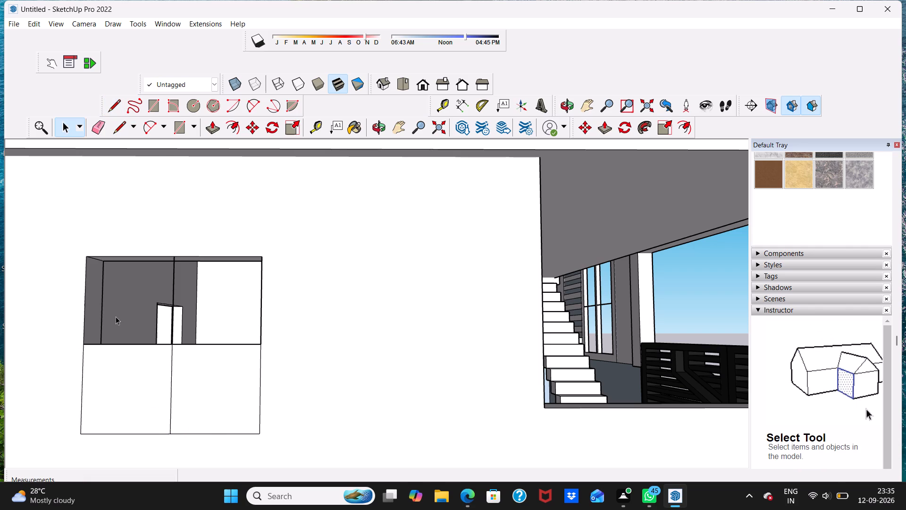
pyautogui.click(104, 361)
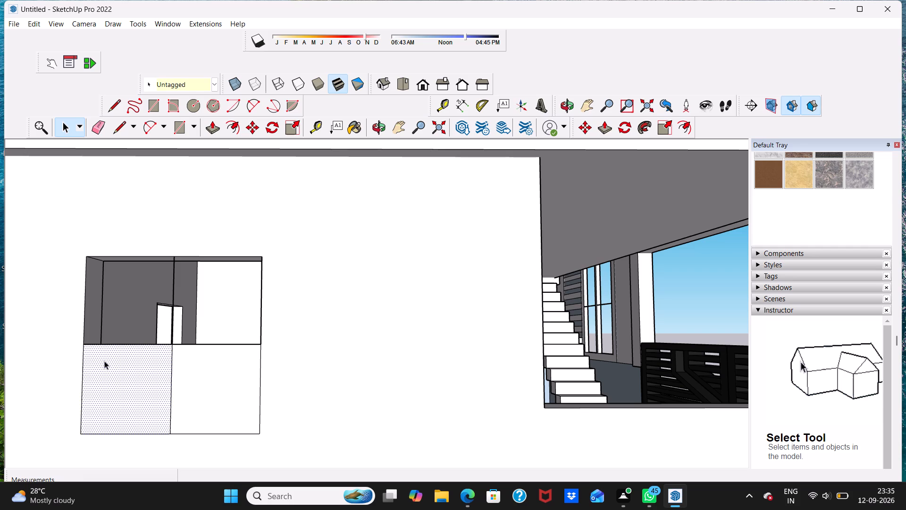
pyautogui.press('Delete')
pyautogui.click(226, 402)
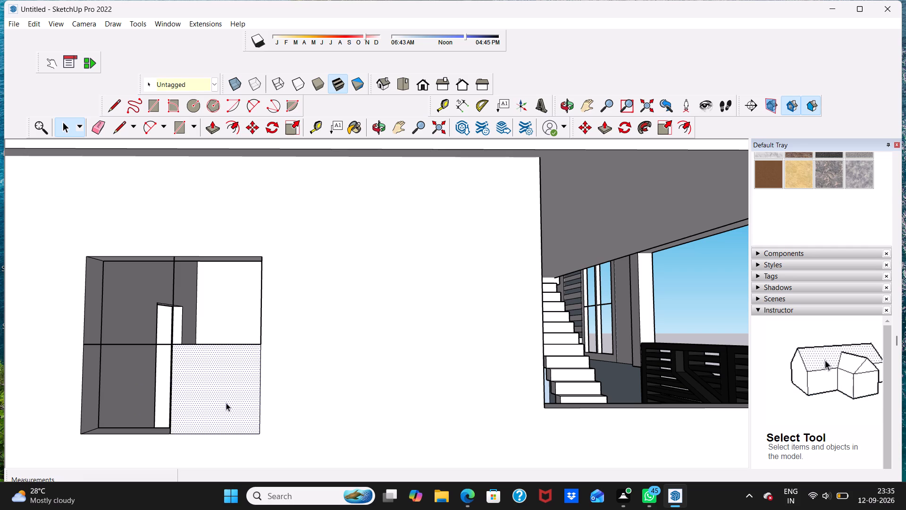
pyautogui.press('Delete')
# Draw a horizontal midpoint line across the small rear window opening on the same side wall.
pyautogui.scroll(1, 226, 403)
pyautogui.scroll(-12, 228, 344)
pyautogui.moveTo(226, 347); pyautogui.dragTo(226, 346, button='middle')
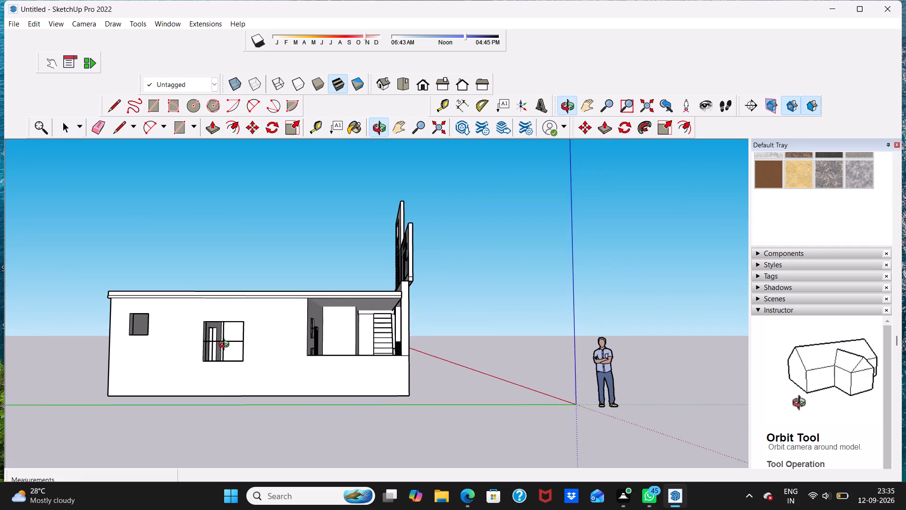
pyautogui.moveTo(226, 346); pyautogui.dragTo(283, 408, button='middle')
pyautogui.scroll(4, 236, 404)
pyautogui.scroll(3, 121, 383)
pyautogui.moveTo(120, 376); pyautogui.dragTo(183, 398, button='middle')
pyautogui.scroll(3, 257, 419)
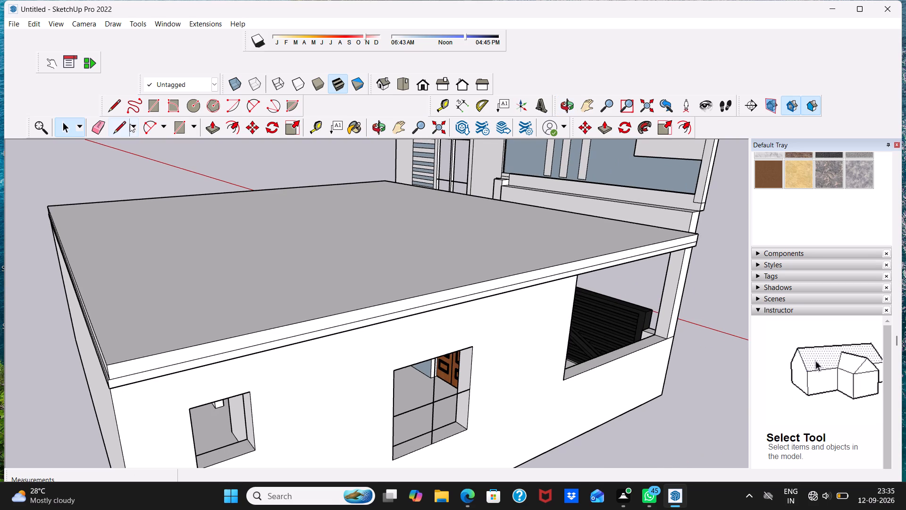
pyautogui.click(120, 126)
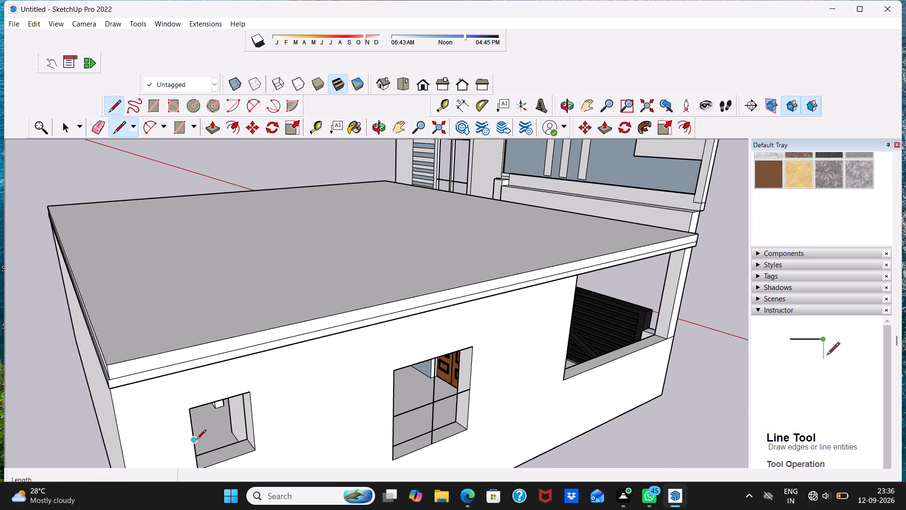
pyautogui.click(196, 440)
pyautogui.click(250, 419)
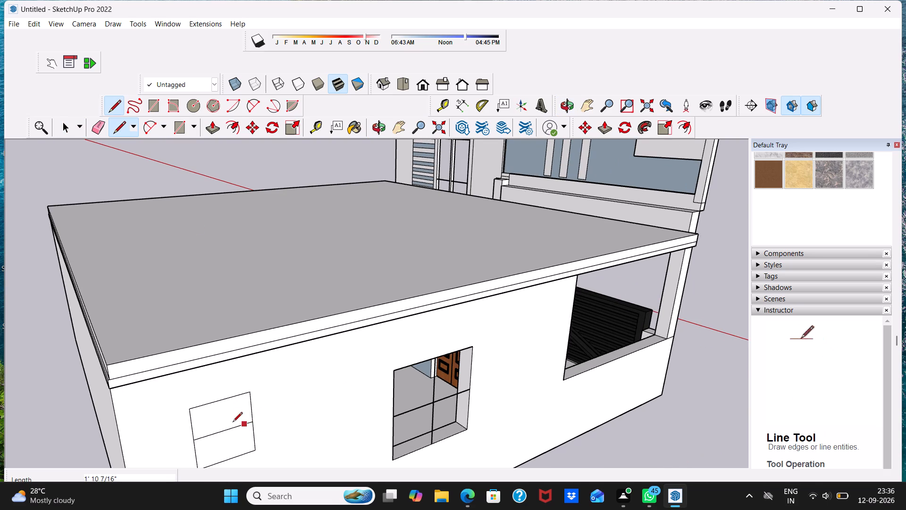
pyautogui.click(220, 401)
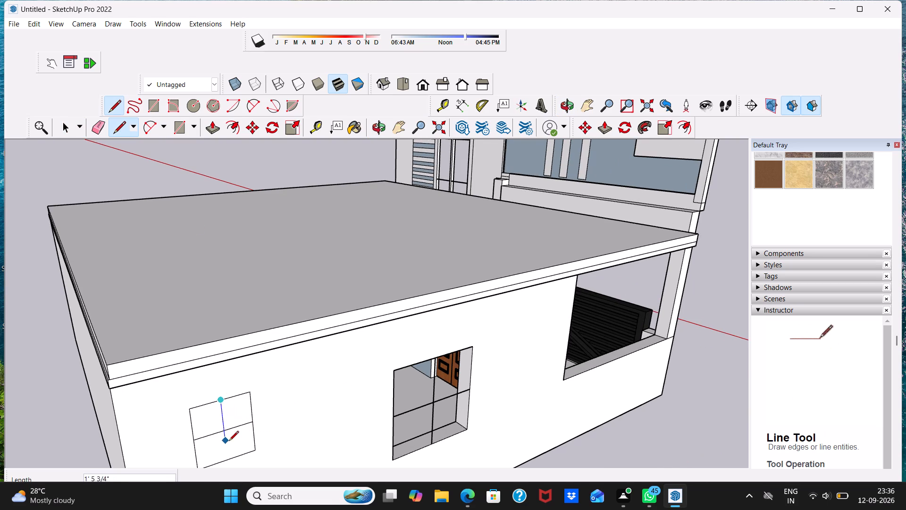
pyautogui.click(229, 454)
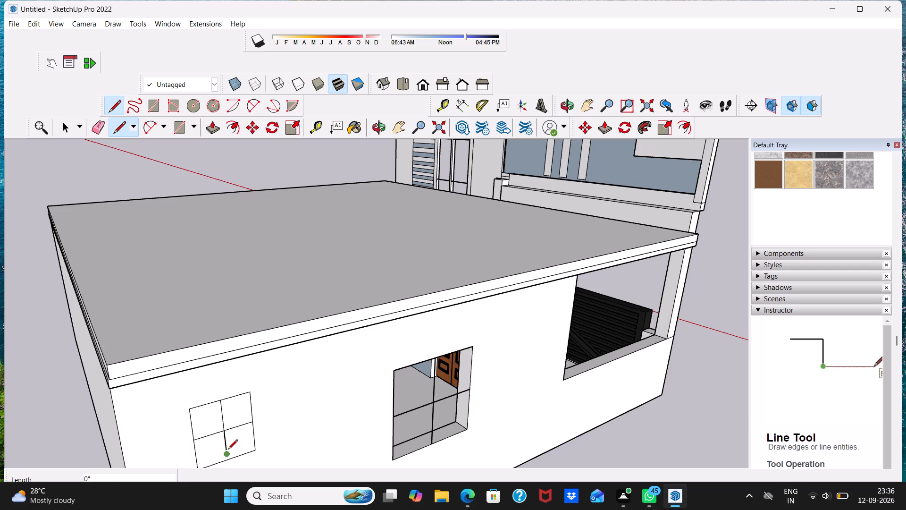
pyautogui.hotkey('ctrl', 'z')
# Draw a vertical line between the top and bottom edge midpoints of the small window, dividing it into four panes.
pyautogui.click(219, 402)
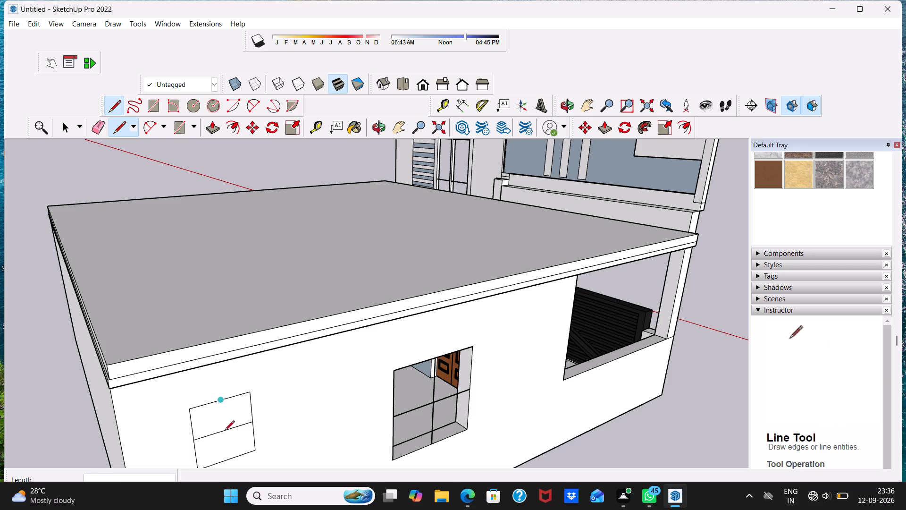
pyautogui.click(228, 462)
pyautogui.press('space')
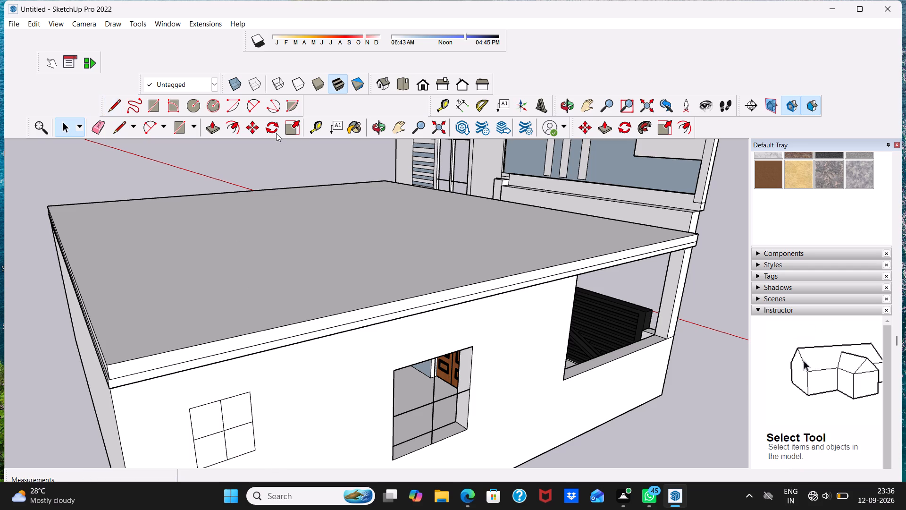
# Delete the four pane faces in the small side window, keeping only the crossing divider lines.
pyautogui.click(241, 410)
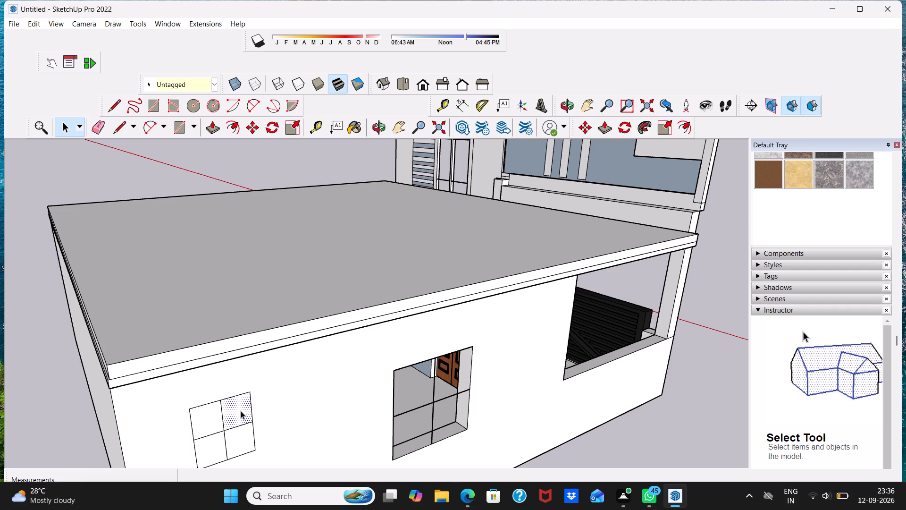
pyautogui.press('Delete')
pyautogui.scroll(1, 241, 411)
pyautogui.click(207, 414)
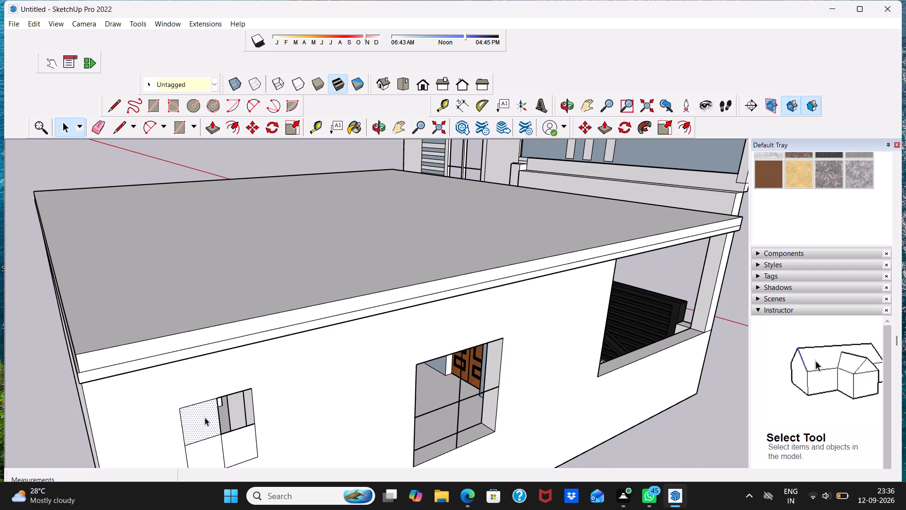
pyautogui.press('Delete')
pyautogui.scroll(1, 201, 417)
pyautogui.scroll(-5, 240, 449)
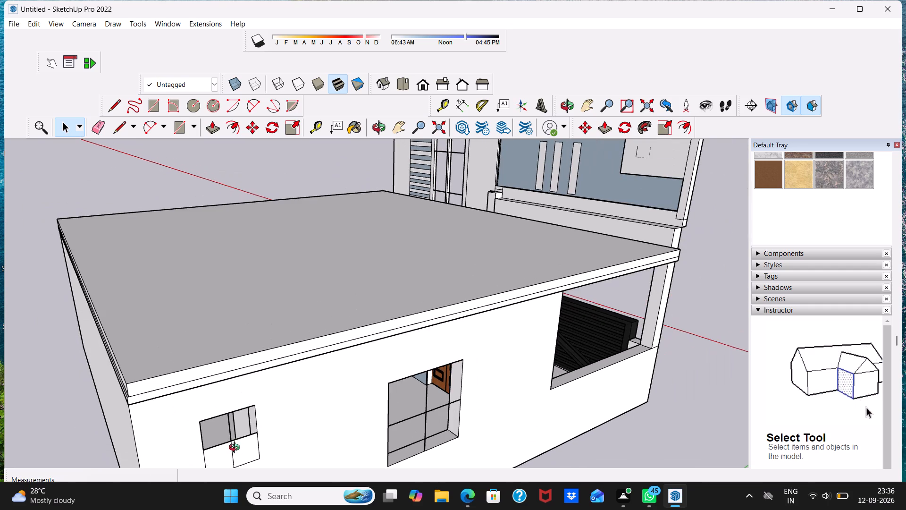
pyautogui.moveTo(236, 449); pyautogui.dragTo(200, 365, button='middle')
pyautogui.scroll(1, 200, 374)
pyautogui.click(152, 302)
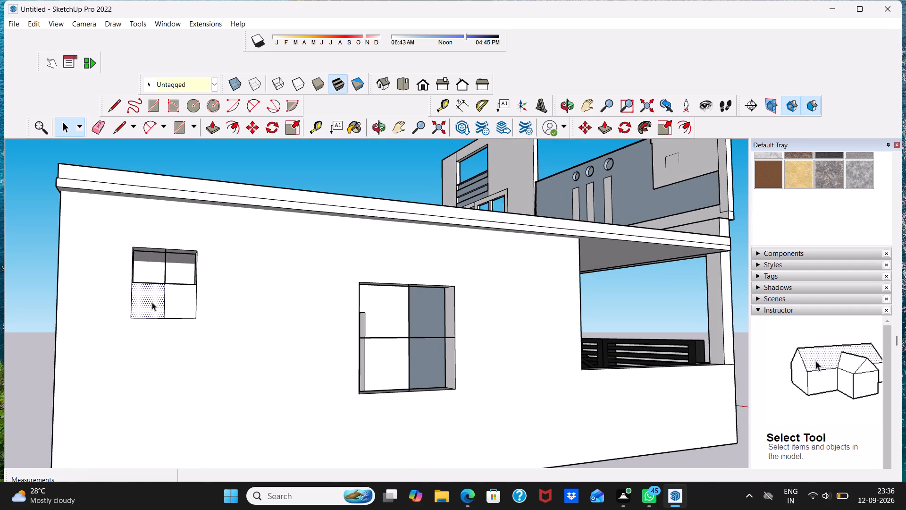
pyautogui.press('Delete')
pyautogui.click(185, 312)
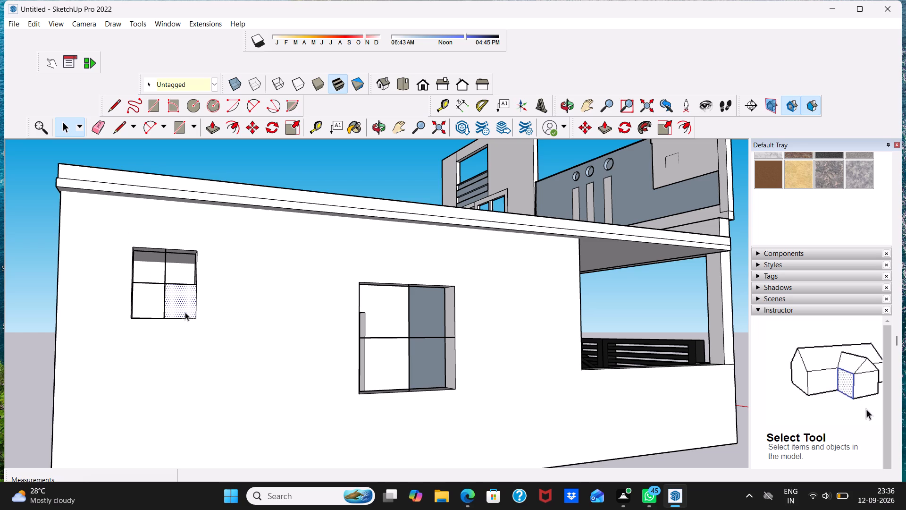
pyautogui.press('Delete')
# Divide the opposite side wall's small window opening into four panes with a vertical midpoint line about 2' 3" long and a horizontal one.
pyautogui.scroll(-3, 187, 316)
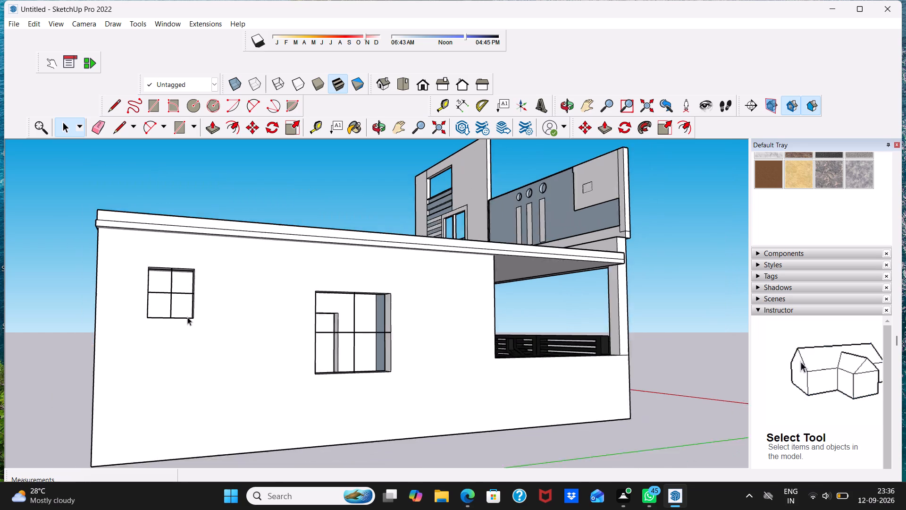
pyautogui.scroll(-1, 187, 317)
pyautogui.moveTo(187, 317); pyautogui.dragTo(386, 335, button='middle')
pyautogui.scroll(-8, 392, 337)
pyautogui.moveTo(384, 338); pyautogui.dragTo(581, 349, button='middle')
pyautogui.scroll(6, 442, 358)
pyautogui.moveTo(437, 353); pyautogui.dragTo(534, 378, button='middle')
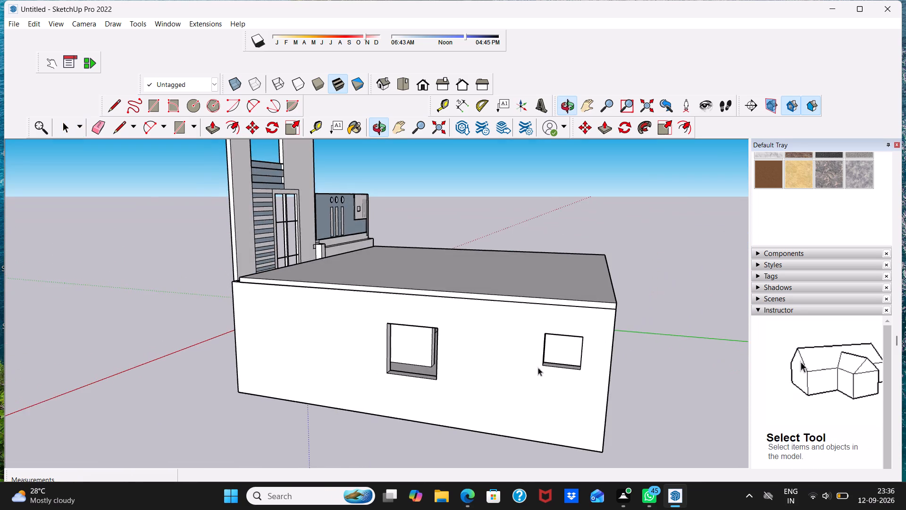
pyautogui.scroll(5, 596, 323)
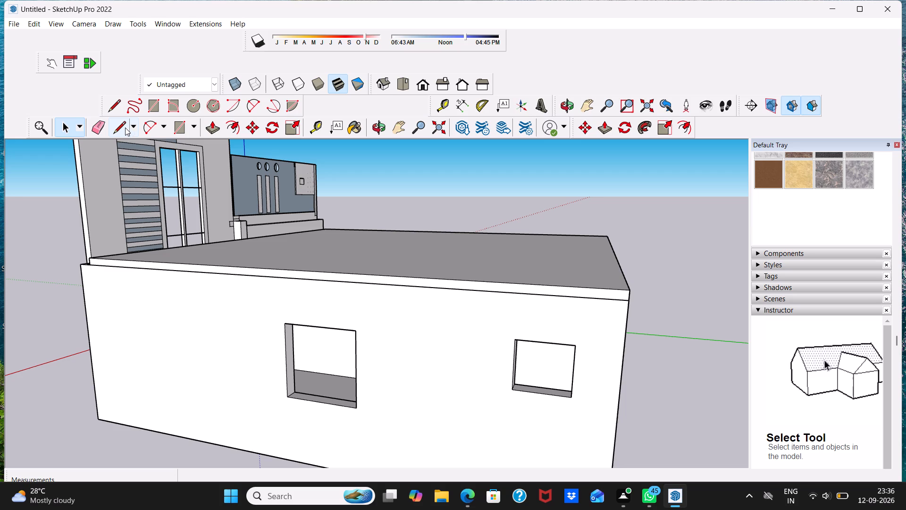
pyautogui.click(125, 127)
pyautogui.scroll(1, 562, 384)
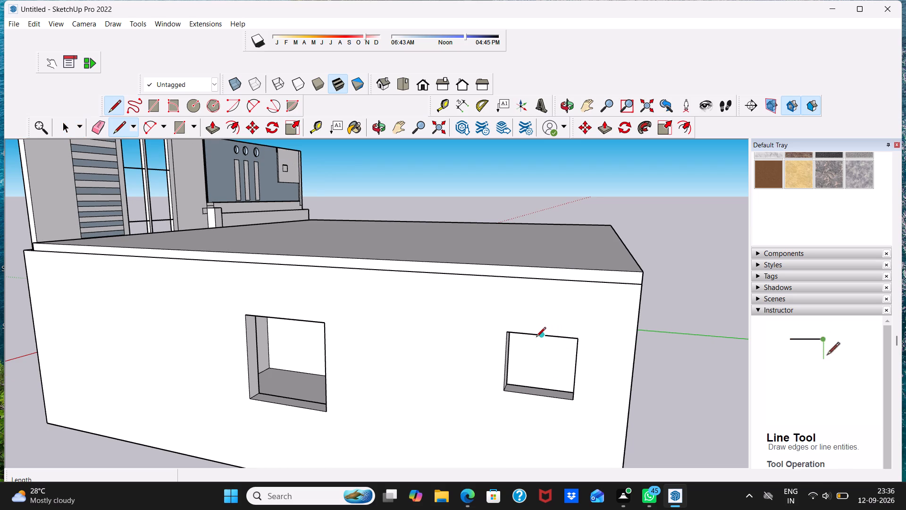
pyautogui.click(538, 336)
pyautogui.click(537, 395)
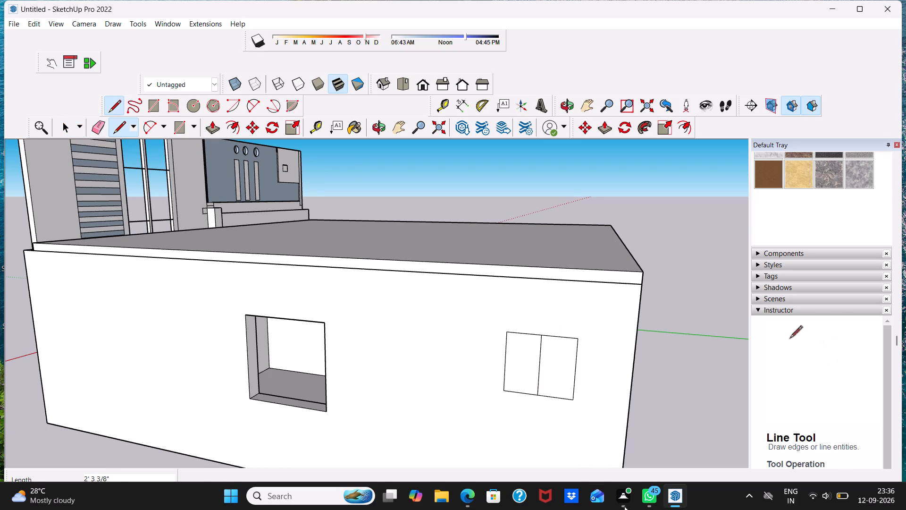
pyautogui.click(508, 365)
pyautogui.click(574, 373)
pyautogui.press('space')
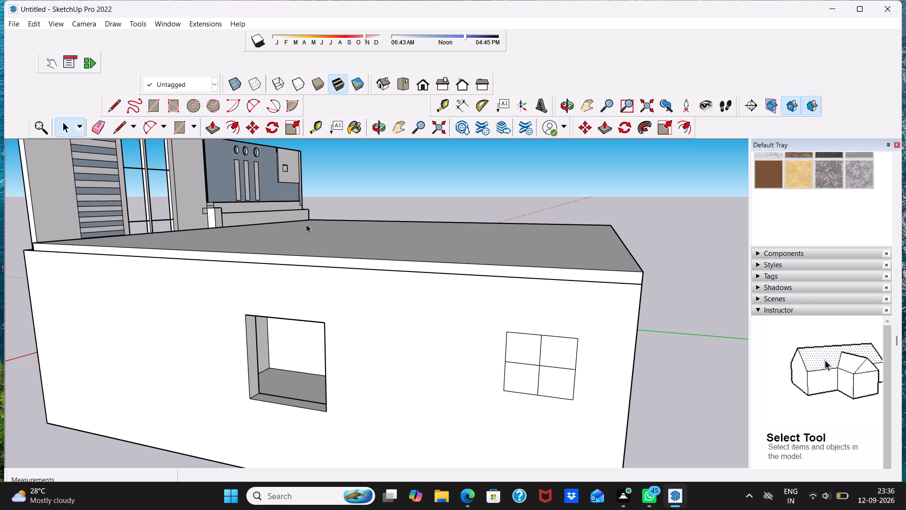
# Delete the four pane faces in the opposite wall's small window, keeping only the crossing divider lines.
pyautogui.click(526, 348)
pyautogui.press('Delete')
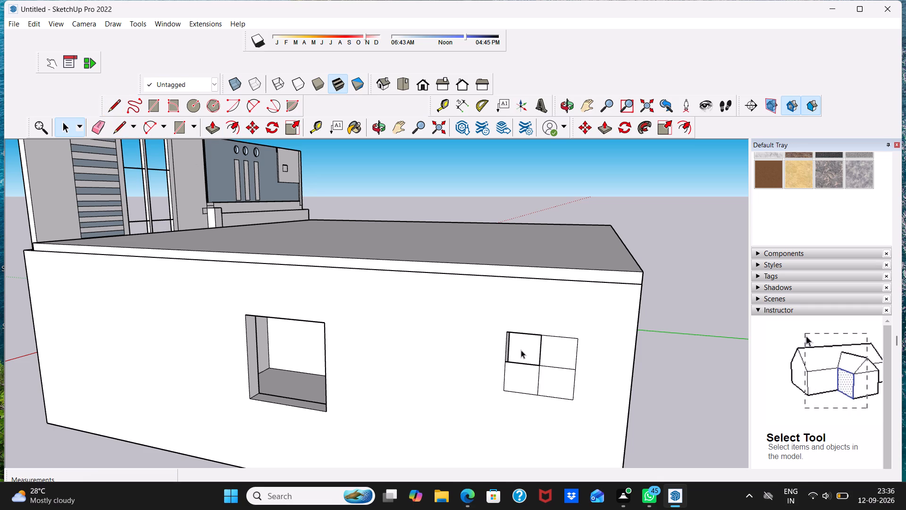
pyautogui.click(555, 359)
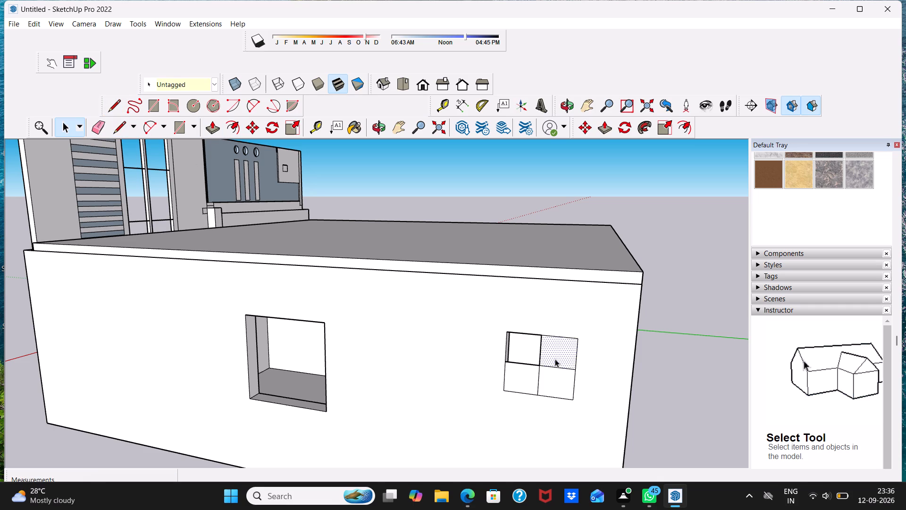
pyautogui.press('Delete')
pyautogui.click(518, 378)
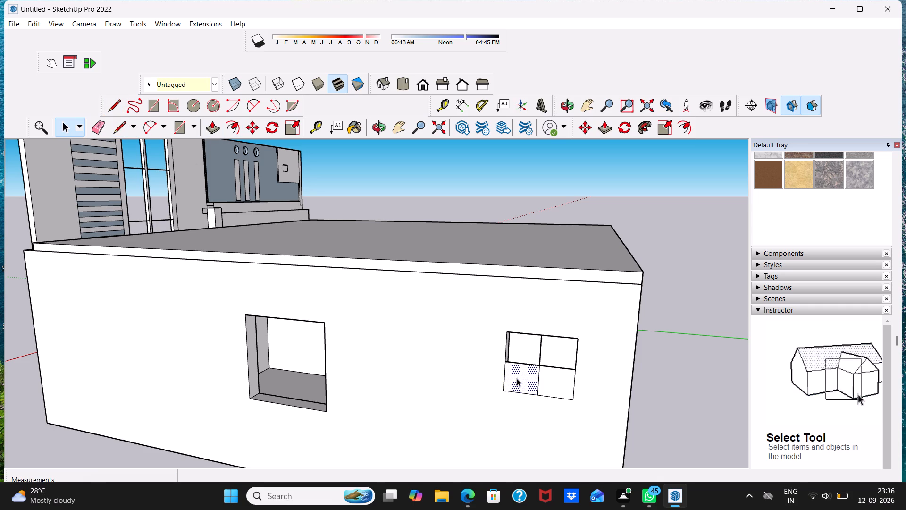
pyautogui.press('Delete')
pyautogui.click(549, 382)
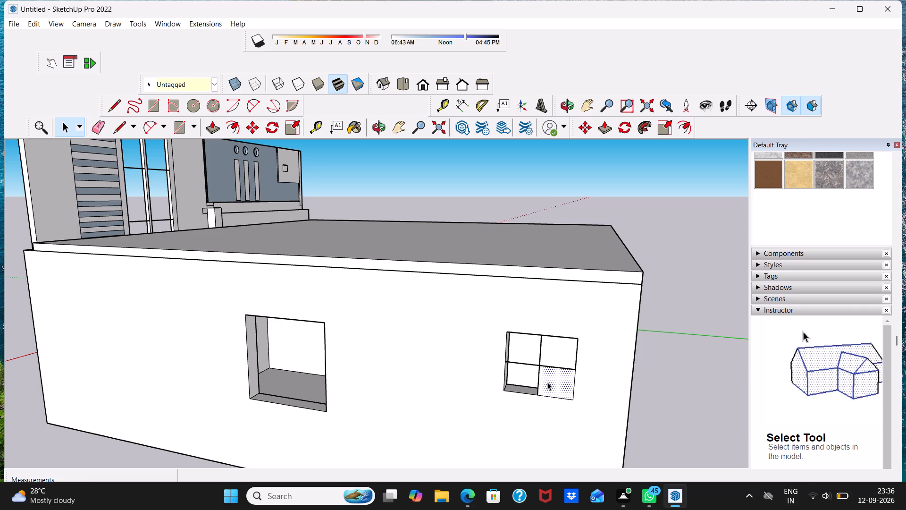
pyautogui.press('Delete')
# Divide the larger window opening on this side wall into four panes with a 4' vertical midpoint line and a horizontal one.
pyautogui.scroll(-6, 532, 348)
pyautogui.moveTo(405, 383); pyautogui.dragTo(464, 378, button='middle')
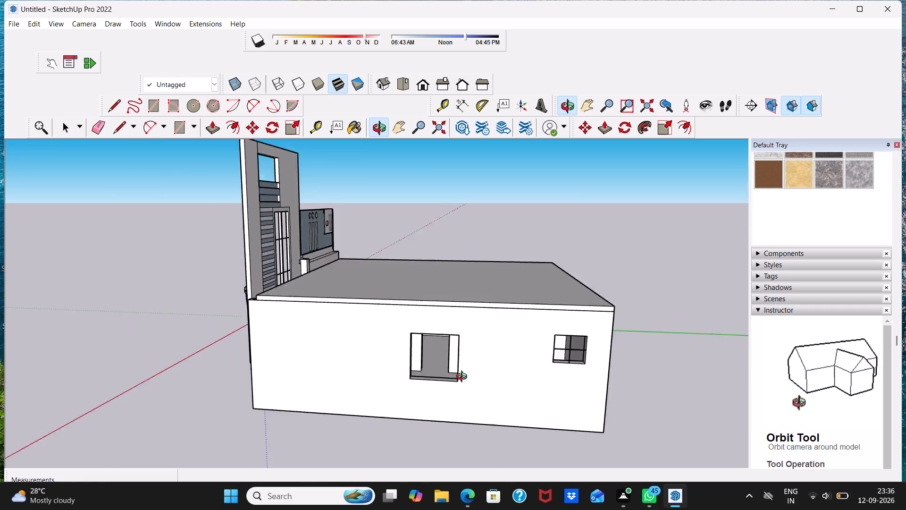
pyautogui.moveTo(464, 378); pyautogui.dragTo(485, 362, button='middle')
pyautogui.click(114, 123)
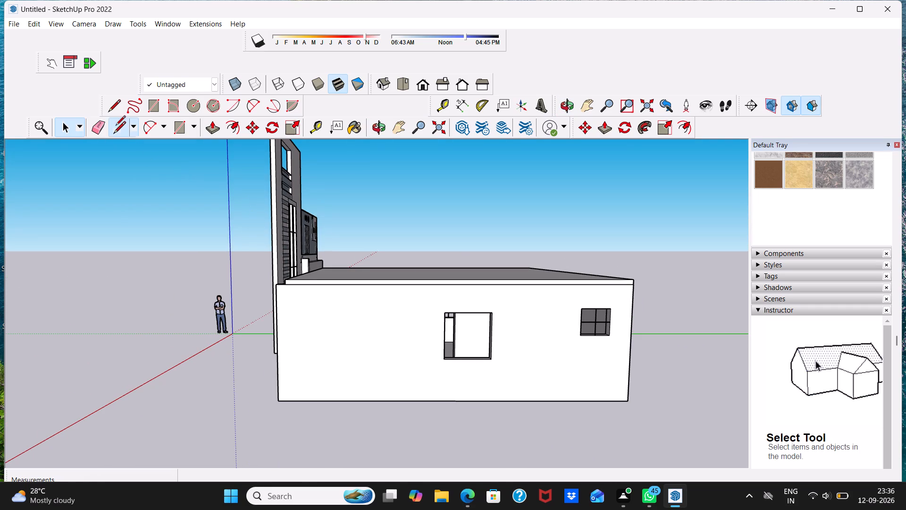
pyautogui.scroll(4, 476, 299)
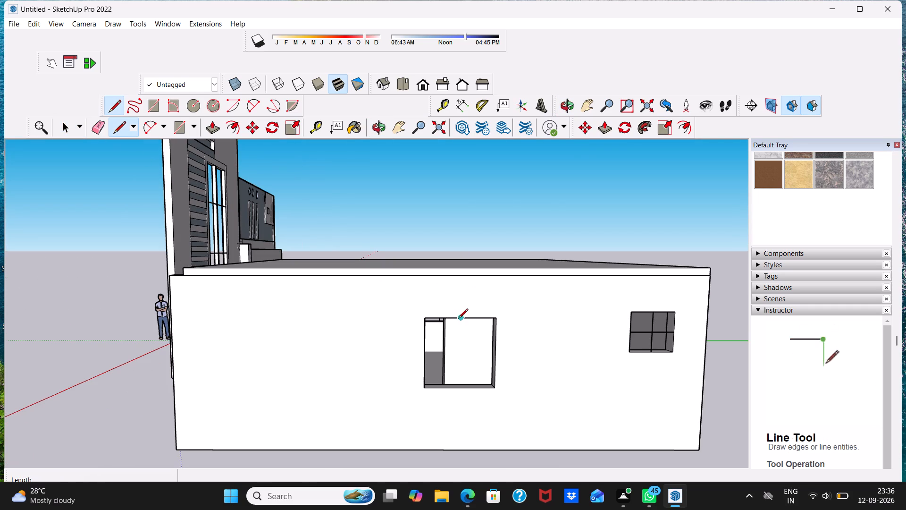
pyautogui.click(458, 318)
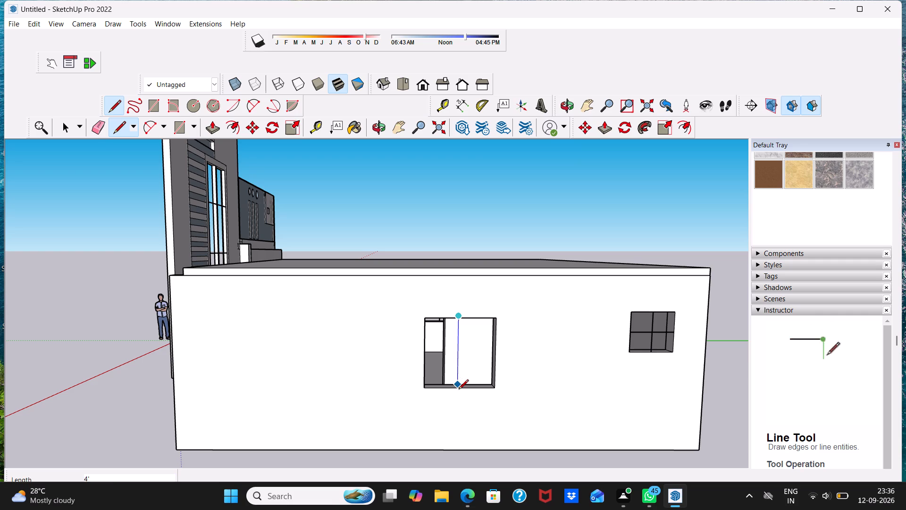
pyautogui.click(459, 390)
pyautogui.click(425, 348)
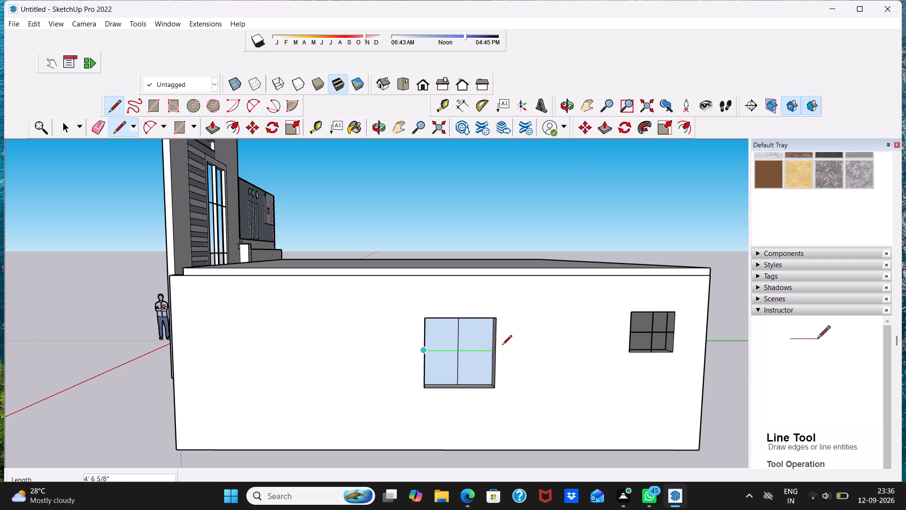
pyautogui.click(494, 350)
pyautogui.press('space')
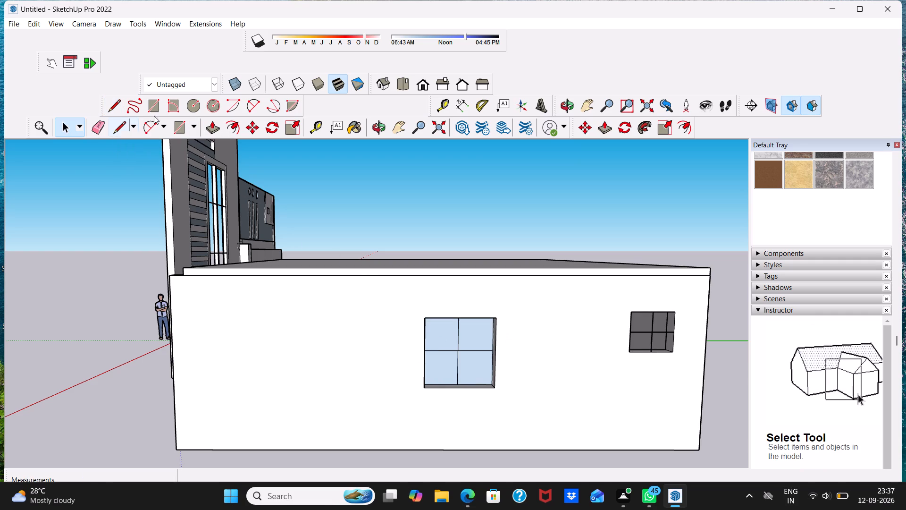
# Delete the four pane faces in the larger window on this side wall, keeping only the crossing divider lines.
pyautogui.click(440, 368)
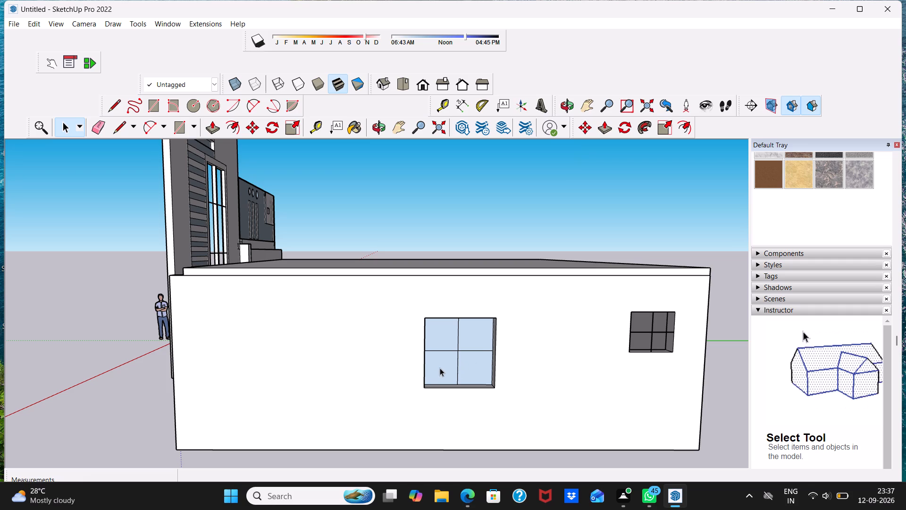
pyautogui.press('Delete')
pyautogui.scroll(1, 439, 368)
pyautogui.click(451, 335)
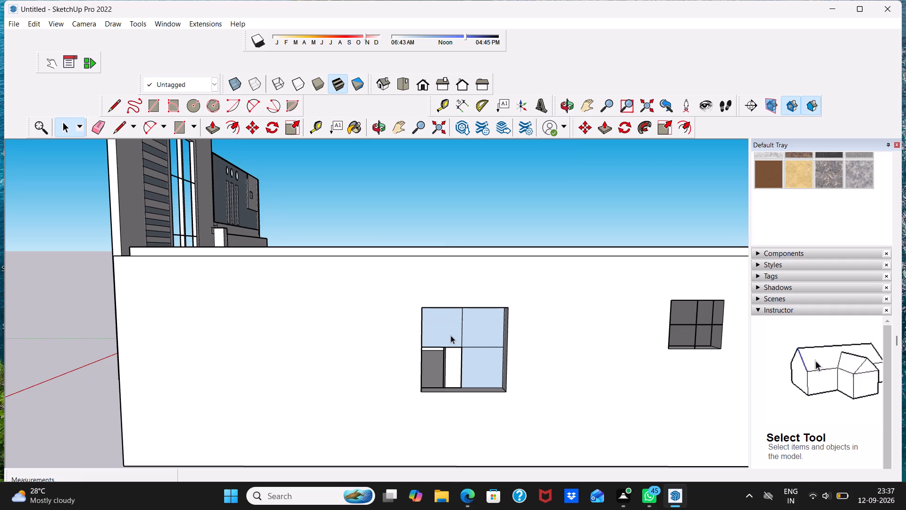
pyautogui.press('Delete')
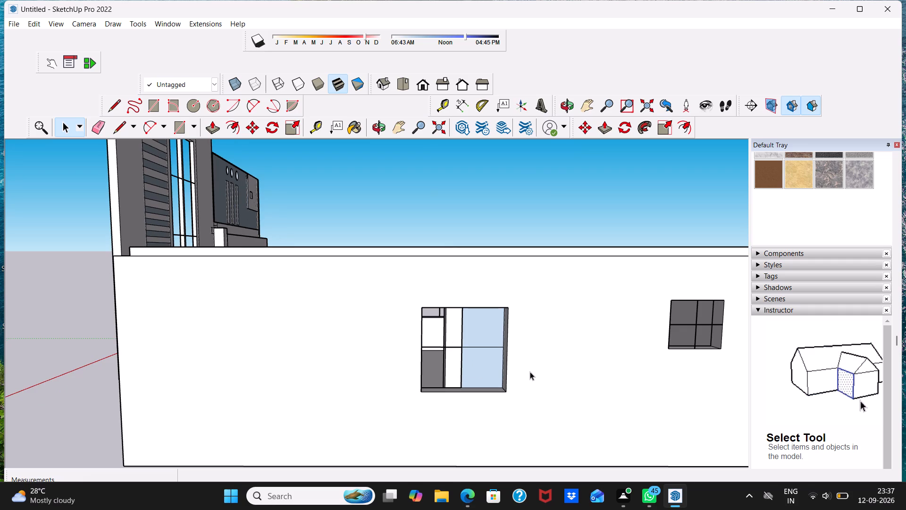
pyautogui.click(484, 369)
pyautogui.press('Delete')
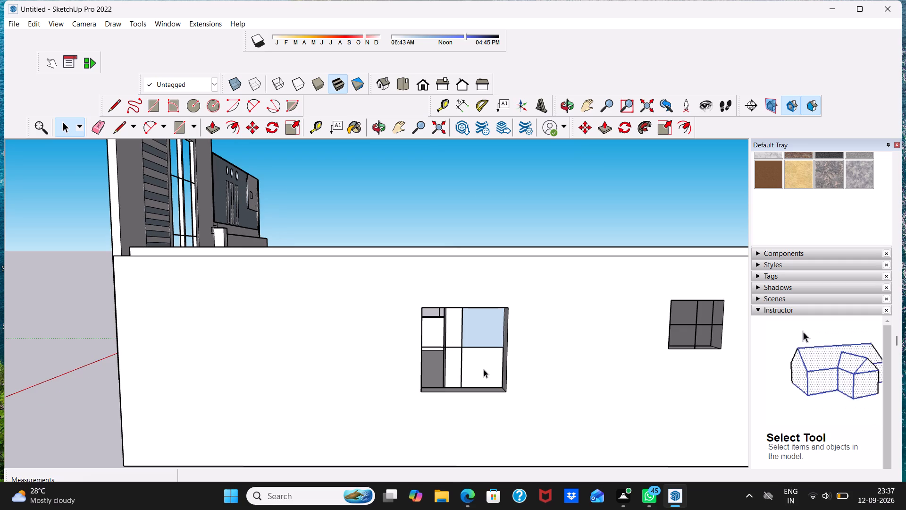
pyautogui.click(480, 328)
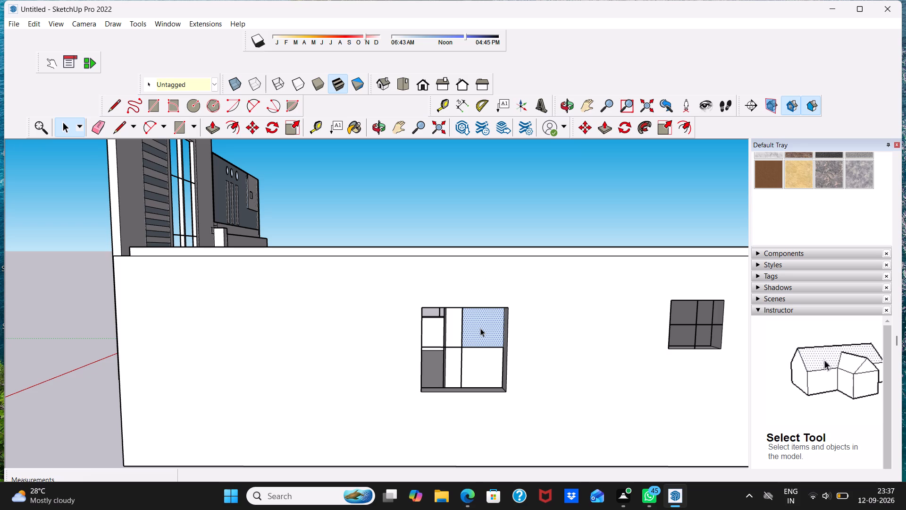
pyautogui.press('Delete')
pyautogui.click(480, 328)
pyautogui.press('space')
# Examine the front facade from several angles, covering the gate, parapet wall, tall window and horizontal slats.
pyautogui.scroll(2, 480, 328)
pyautogui.moveTo(220, 365); pyautogui.dragTo(220, 364, button='middle')
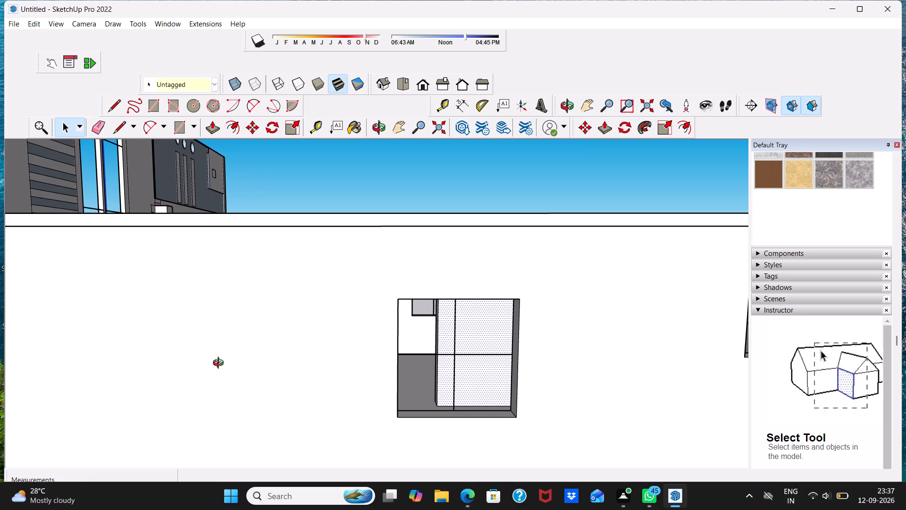
pyautogui.moveTo(220, 364); pyautogui.dragTo(407, 402, button='middle')
pyautogui.scroll(-6, 567, 326)
pyautogui.moveTo(307, 435); pyautogui.dragTo(421, 373, button='middle')
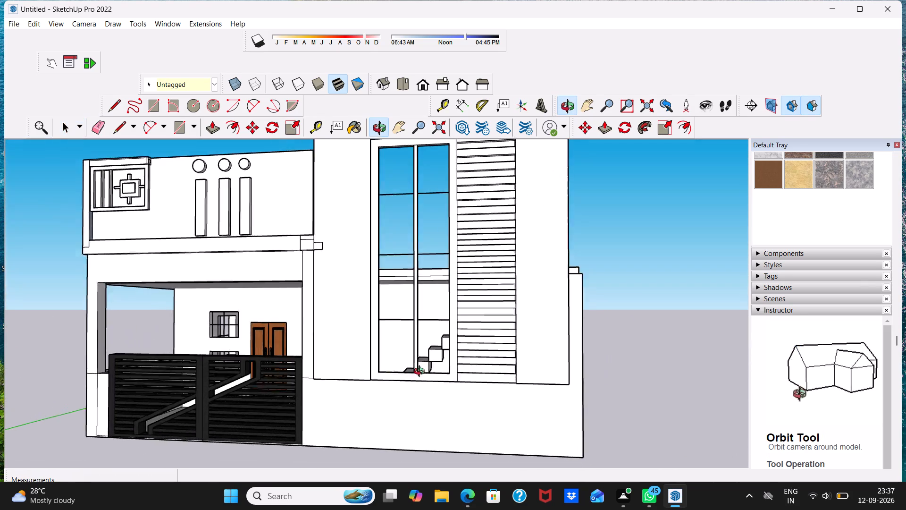
pyautogui.moveTo(421, 373); pyautogui.dragTo(478, 394, button='middle')
pyautogui.scroll(1, 489, 404)
pyautogui.scroll(-4, 489, 405)
pyautogui.moveTo(443, 408); pyautogui.dragTo(458, 404, button='middle')
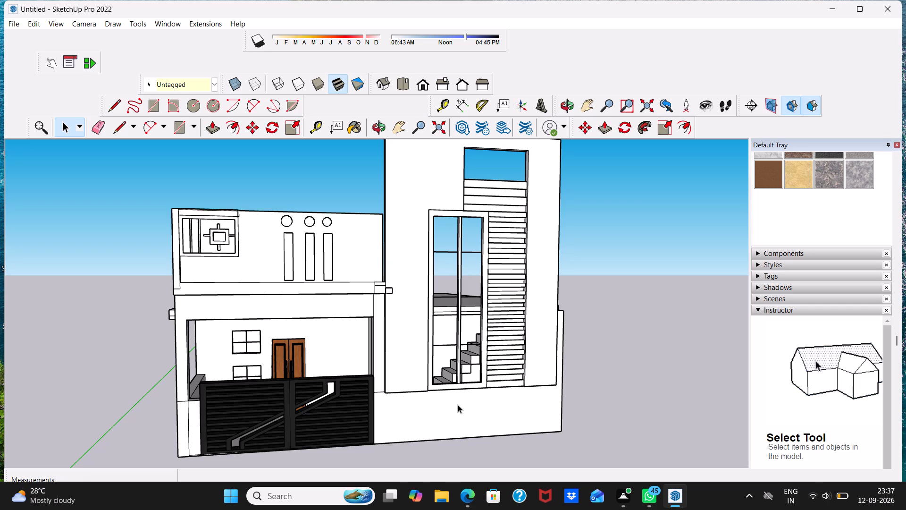
pyautogui.scroll(-1, 438, 400)
pyautogui.scroll(4, 427, 509)
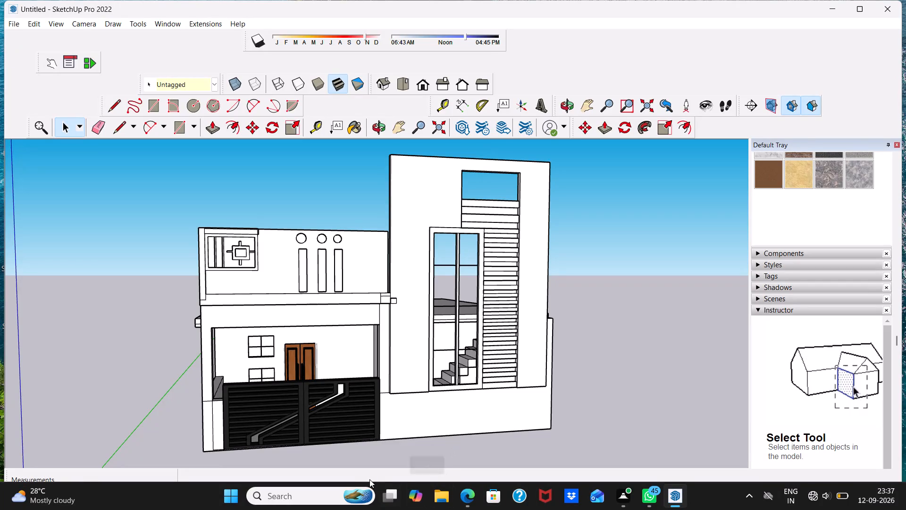
pyautogui.scroll(1, 345, 418)
pyautogui.scroll(3, 329, 288)
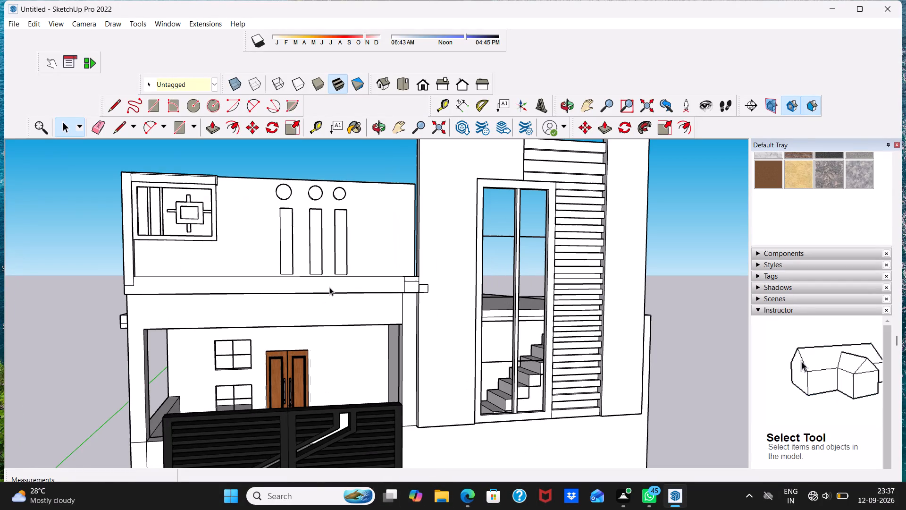
pyautogui.scroll(-3, 377, 275)
pyautogui.moveTo(344, 267); pyautogui.dragTo(314, 343, button='middle')
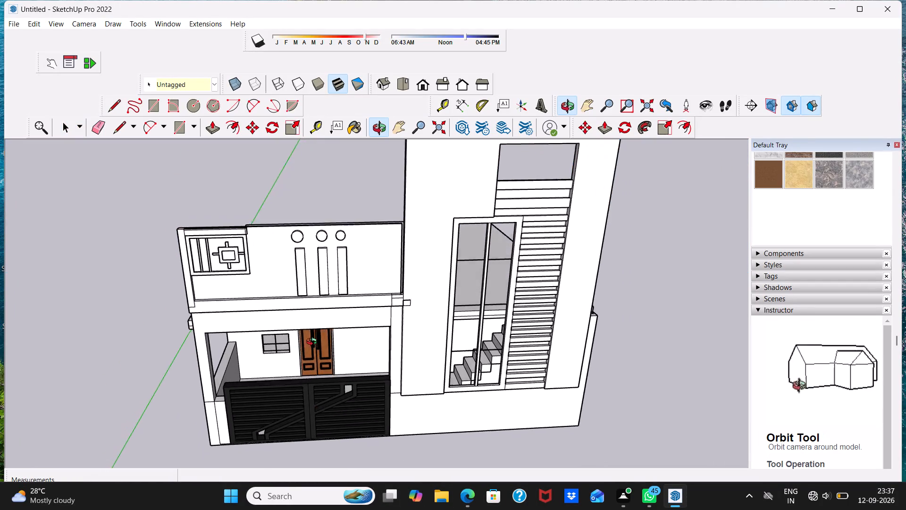
pyautogui.moveTo(314, 343); pyautogui.dragTo(307, 348, button='middle')
pyautogui.scroll(3, 190, 281)
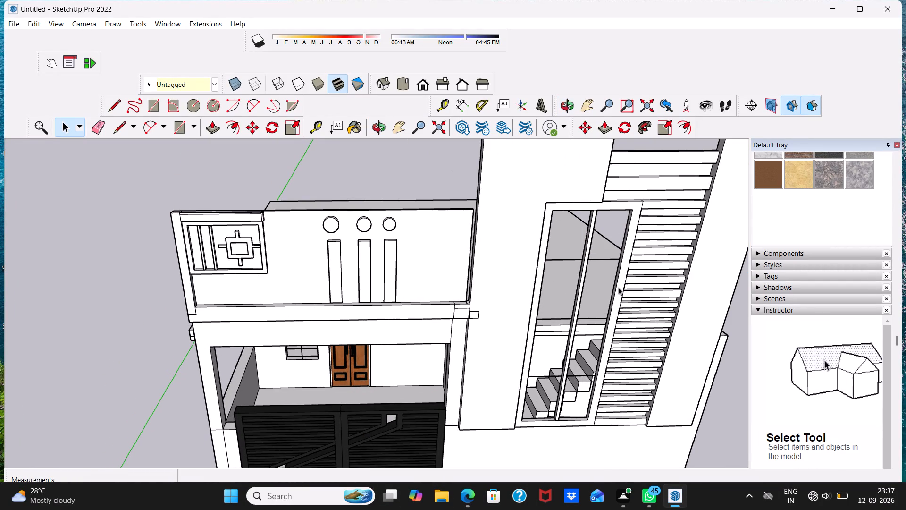
# Paint the upper-floor parapet wall behind the circles and vertical bars with the Granite Light Gray stone material.
pyautogui.scroll(-1, 797, 222)
pyautogui.scroll(1, 805, 239)
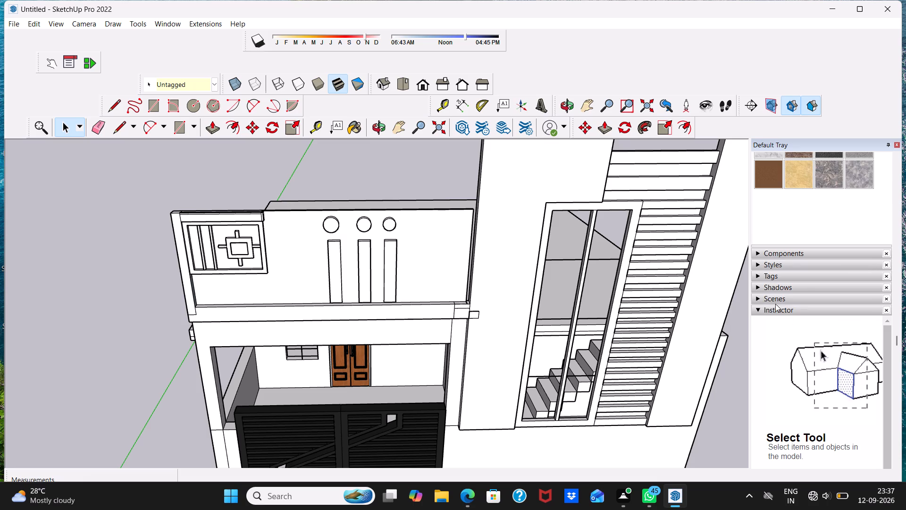
pyautogui.scroll(2, 802, 208)
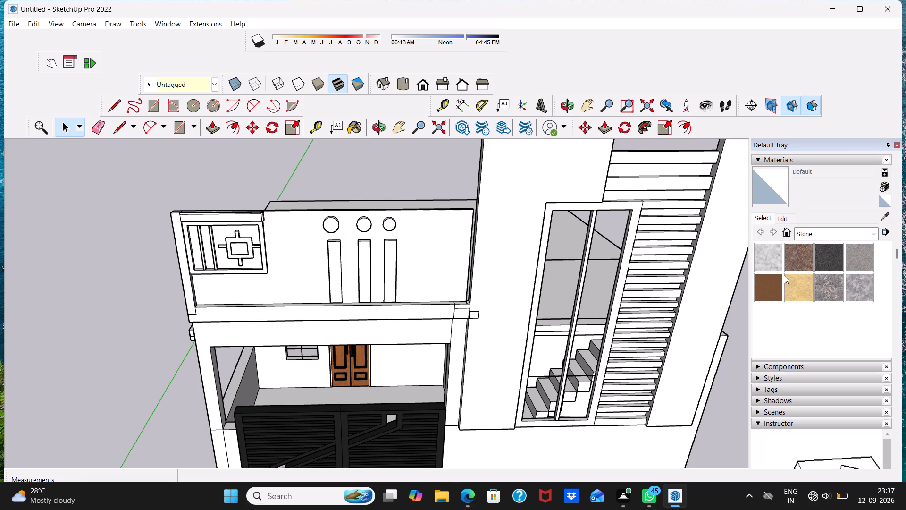
pyautogui.click(858, 258)
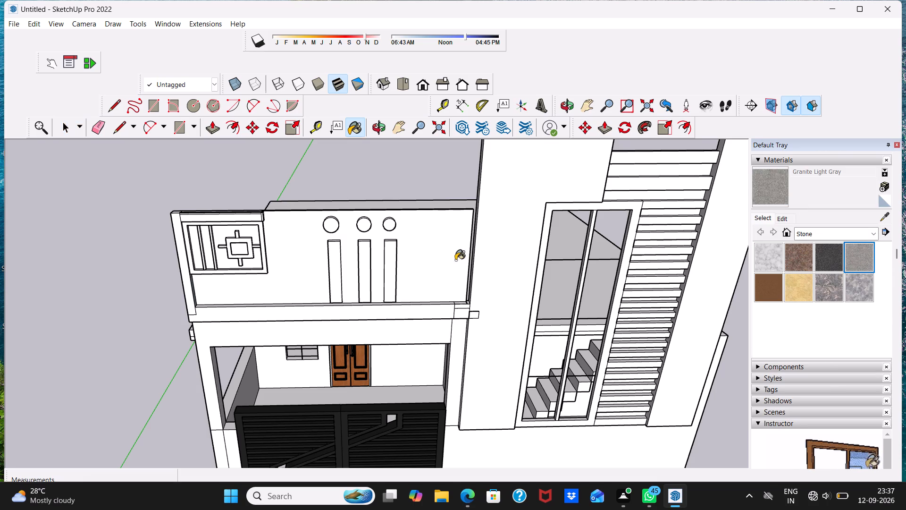
pyautogui.click(453, 261)
# Examine the painted parapet wall, its raised circles and bars, and the framed decorative panel up close.
pyautogui.scroll(5, 437, 273)
pyautogui.scroll(4, 262, 277)
pyautogui.scroll(-2, 262, 277)
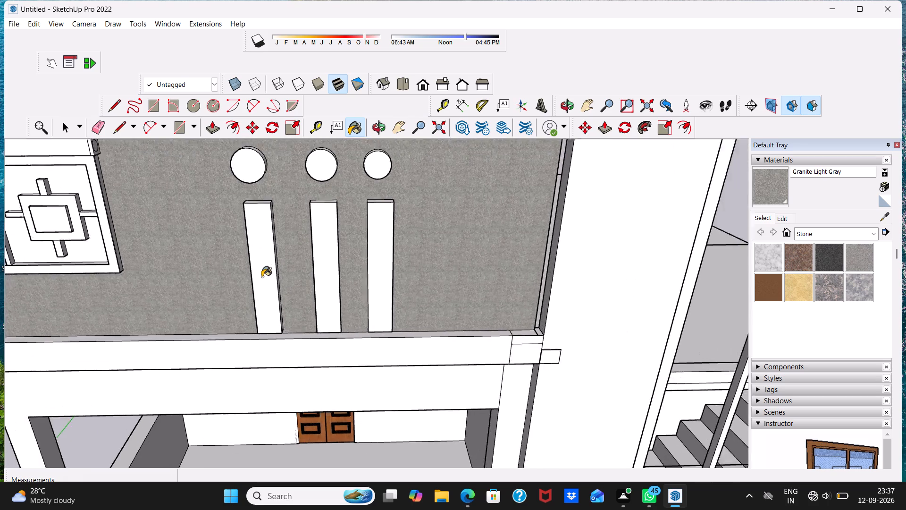
pyautogui.scroll(-3, 262, 277)
pyautogui.scroll(4, 32, 243)
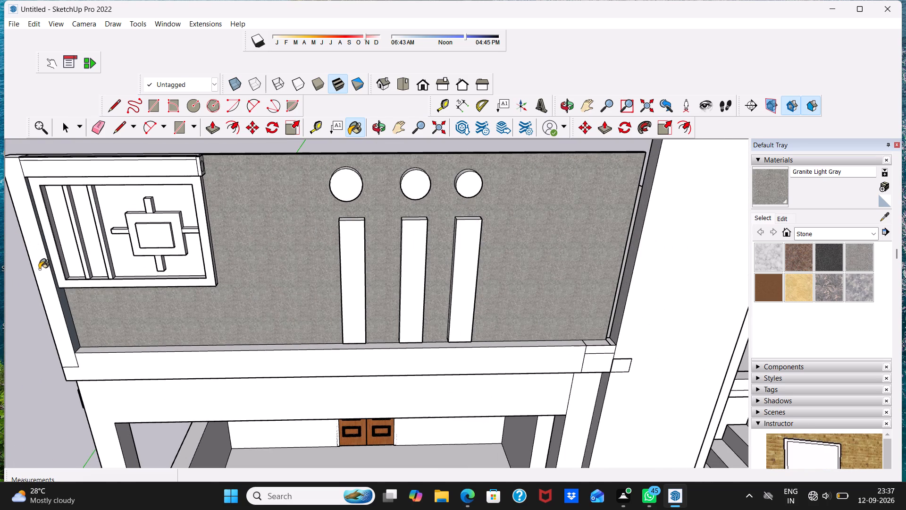
pyautogui.scroll(2, 193, 376)
pyautogui.scroll(-4, 219, 332)
pyautogui.moveTo(224, 326); pyautogui.dragTo(252, 243, button='middle')
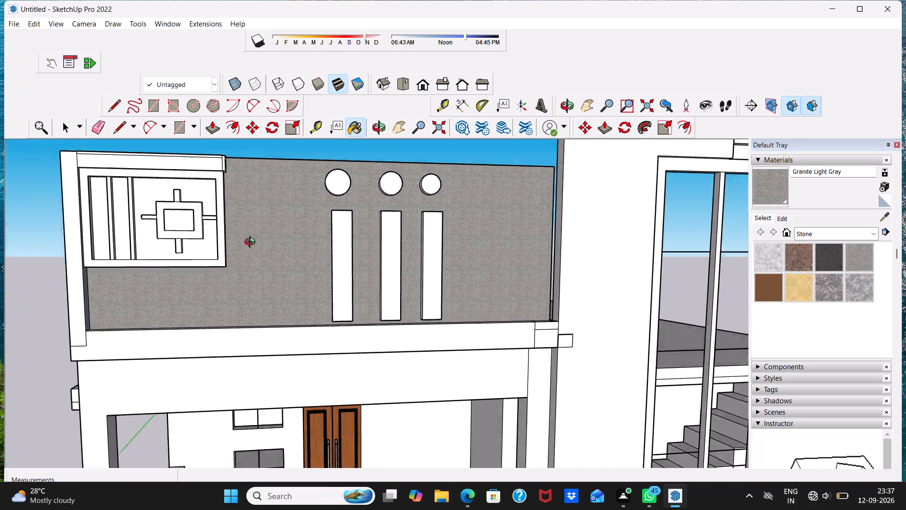
pyautogui.moveTo(252, 243); pyautogui.dragTo(253, 227, button='middle')
pyautogui.scroll(4, 249, 219)
pyautogui.scroll(-1, 226, 276)
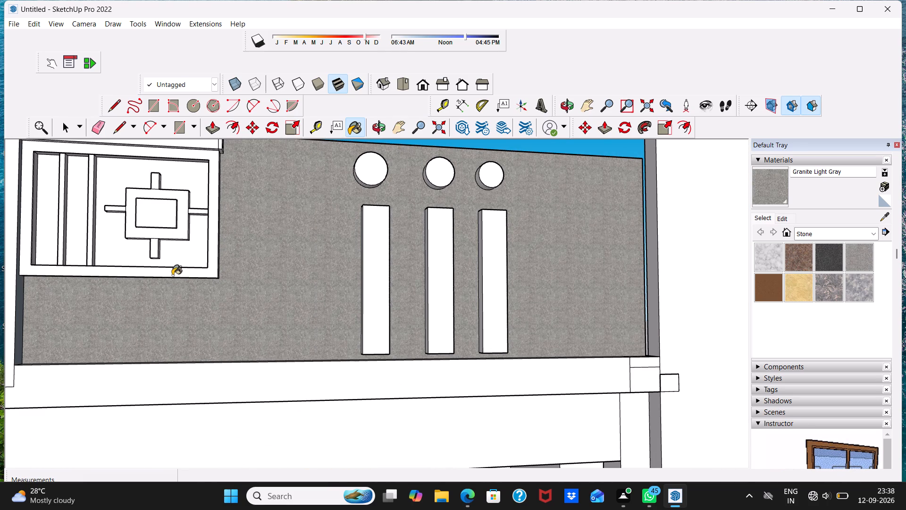
pyautogui.scroll(-5, 266, 317)
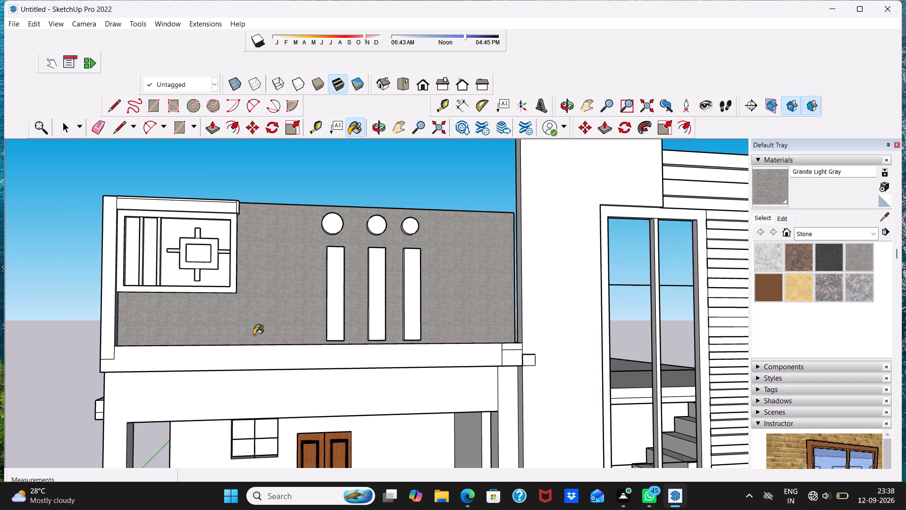
pyautogui.scroll(1, 559, 272)
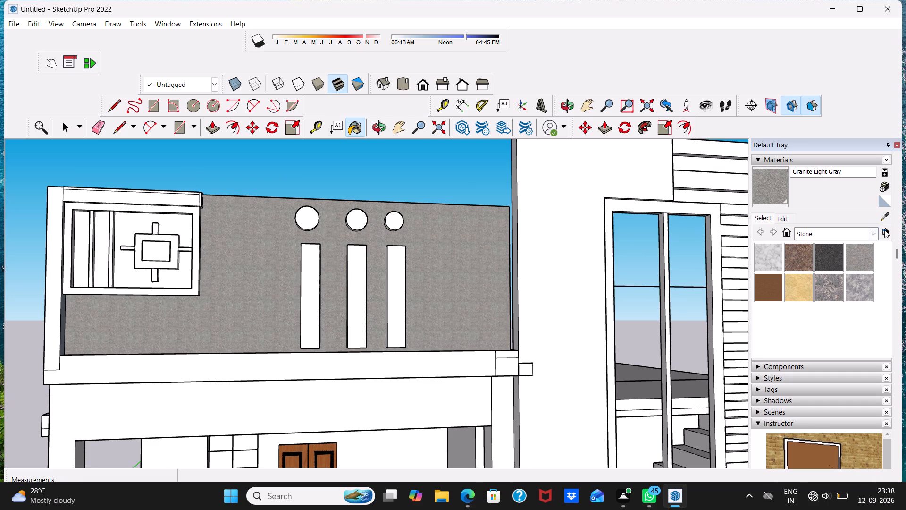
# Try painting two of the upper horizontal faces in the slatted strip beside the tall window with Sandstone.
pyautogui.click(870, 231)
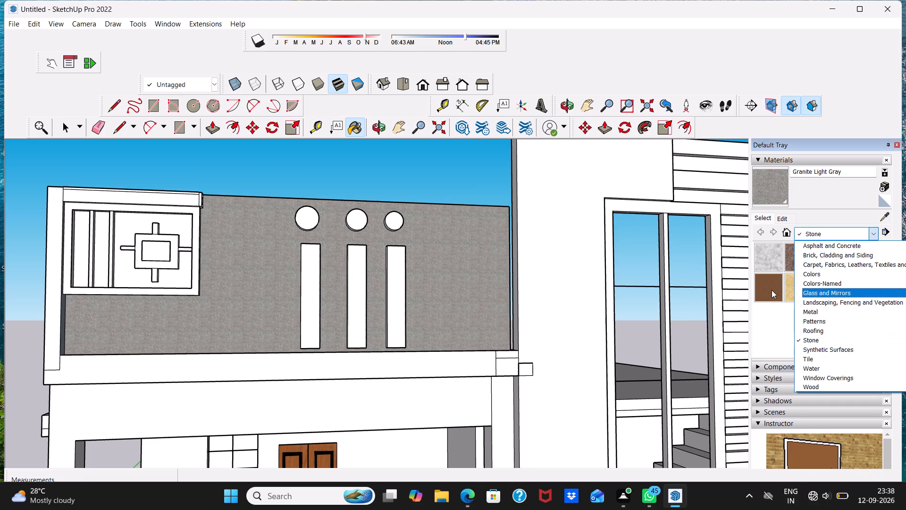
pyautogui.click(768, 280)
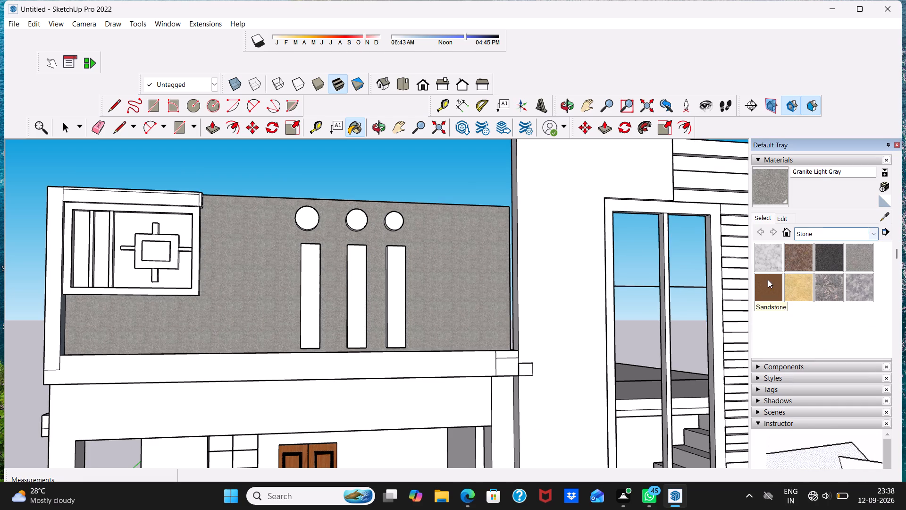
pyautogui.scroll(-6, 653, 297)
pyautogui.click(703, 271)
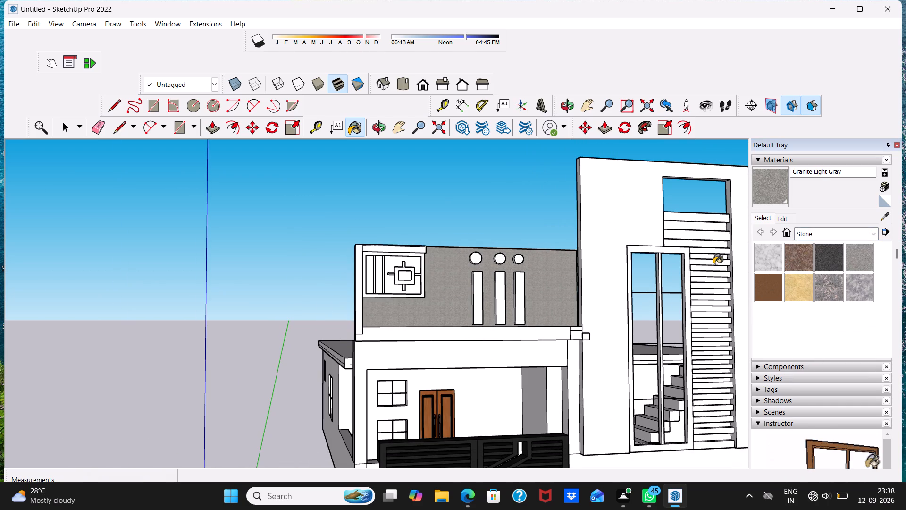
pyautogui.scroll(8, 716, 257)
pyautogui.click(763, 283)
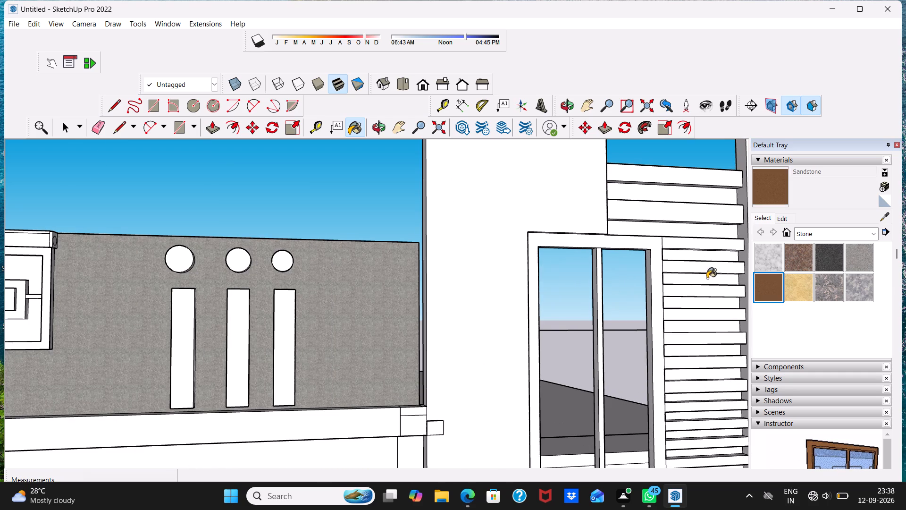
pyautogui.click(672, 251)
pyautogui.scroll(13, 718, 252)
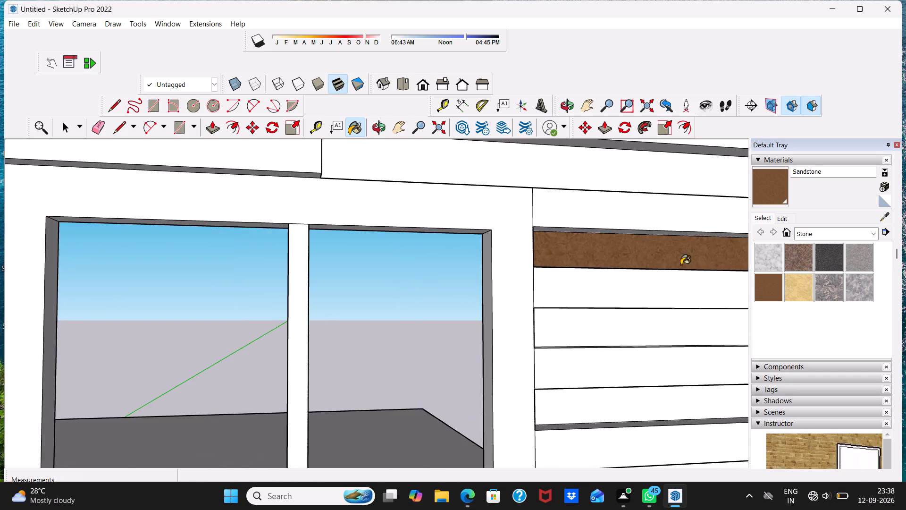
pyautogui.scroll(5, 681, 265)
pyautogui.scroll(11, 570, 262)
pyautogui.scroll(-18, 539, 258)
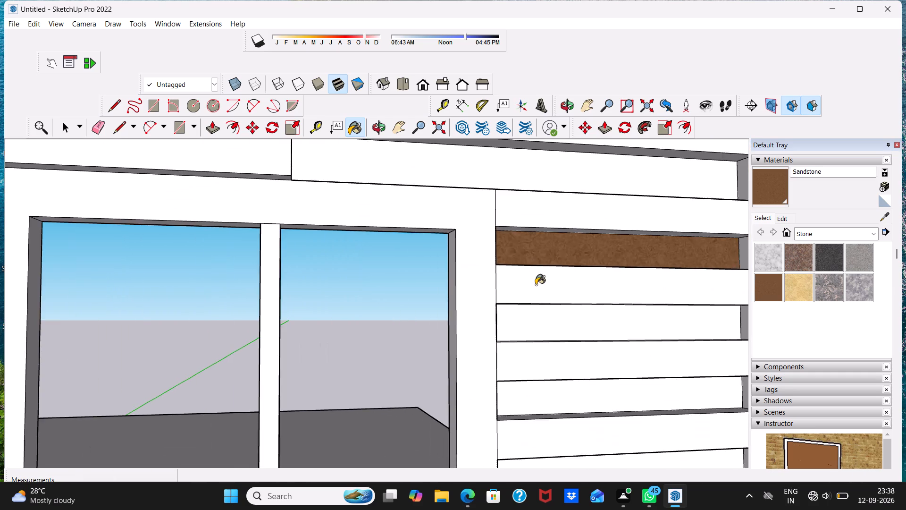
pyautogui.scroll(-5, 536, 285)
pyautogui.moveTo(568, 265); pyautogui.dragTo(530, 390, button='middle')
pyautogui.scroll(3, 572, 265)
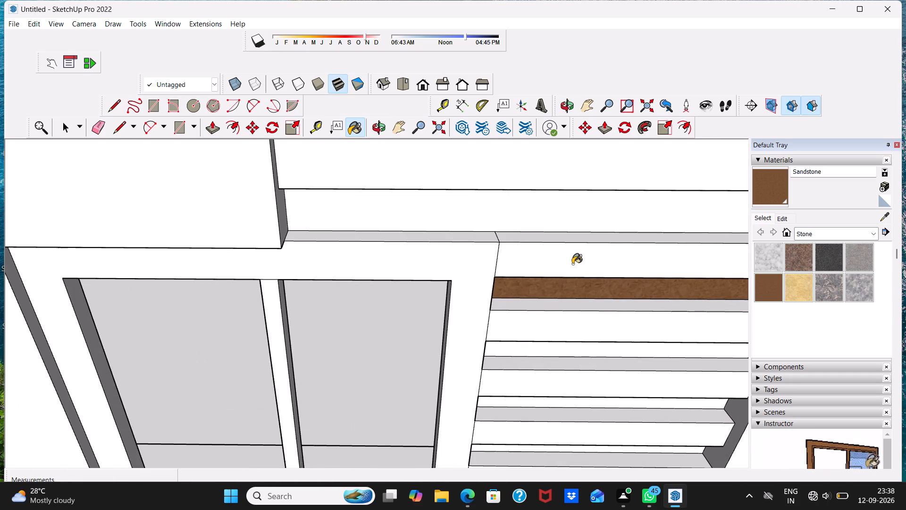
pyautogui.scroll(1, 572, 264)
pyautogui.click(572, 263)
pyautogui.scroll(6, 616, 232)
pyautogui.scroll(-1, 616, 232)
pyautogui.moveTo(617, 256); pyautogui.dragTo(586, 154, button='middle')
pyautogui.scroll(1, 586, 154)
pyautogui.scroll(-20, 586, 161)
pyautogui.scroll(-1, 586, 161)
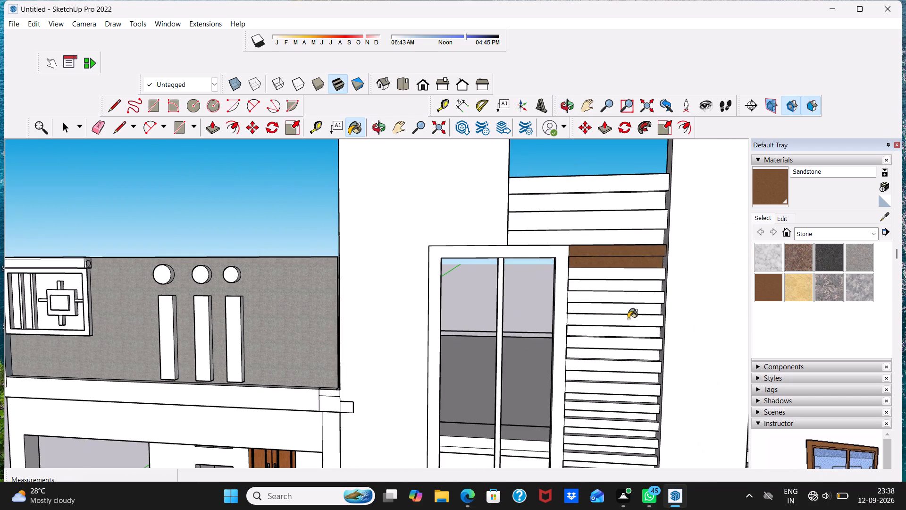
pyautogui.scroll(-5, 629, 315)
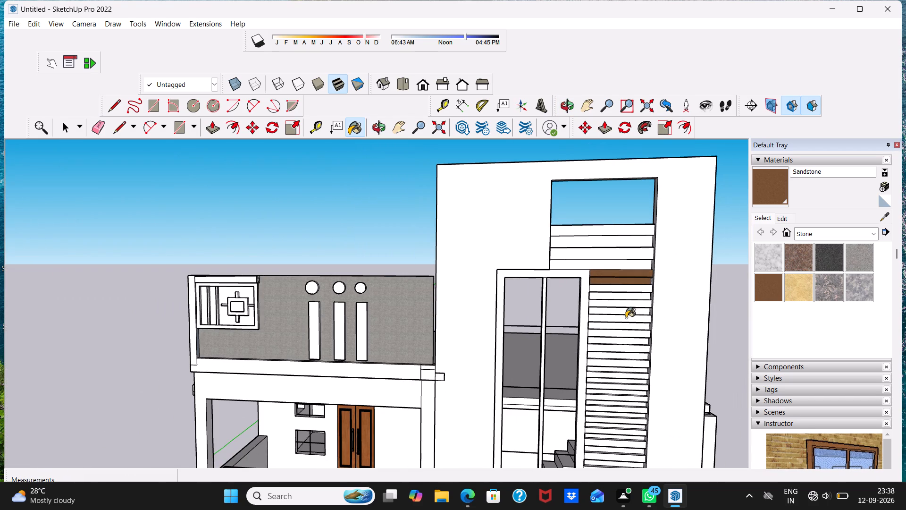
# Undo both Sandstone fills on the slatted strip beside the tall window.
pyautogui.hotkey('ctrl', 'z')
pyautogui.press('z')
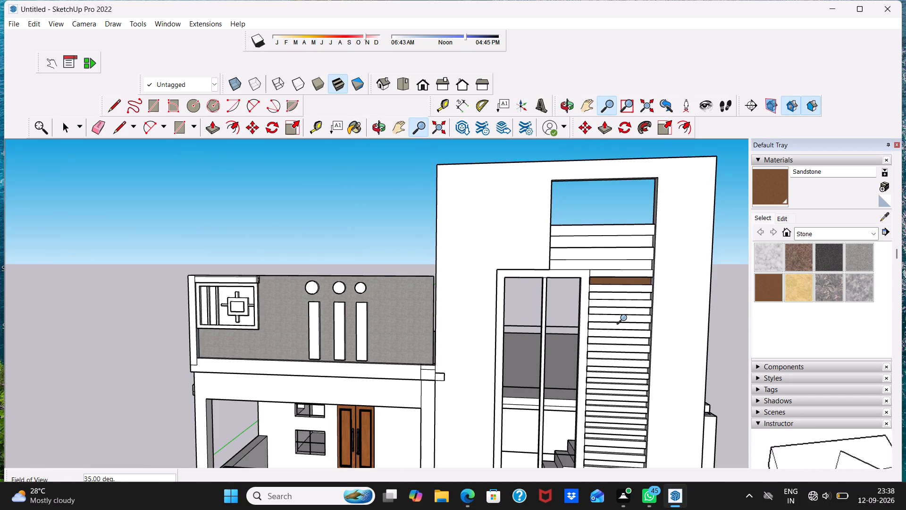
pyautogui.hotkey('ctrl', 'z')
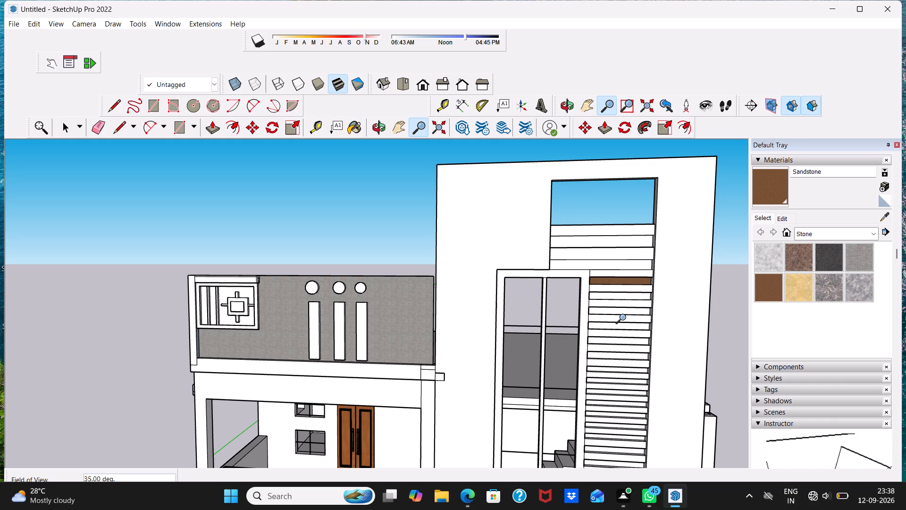
# Paint the recessed face behind the cross-and-square ornament in the parapet's decorative frame with Color B04 from the Colors library.
pyautogui.click(872, 234)
pyautogui.click(860, 276)
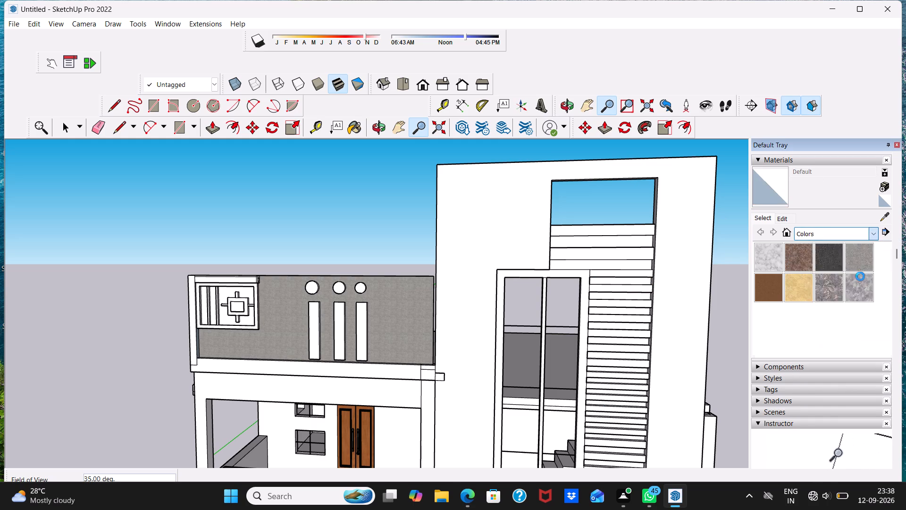
pyautogui.scroll(-1, 848, 288)
pyautogui.scroll(4, 806, 296)
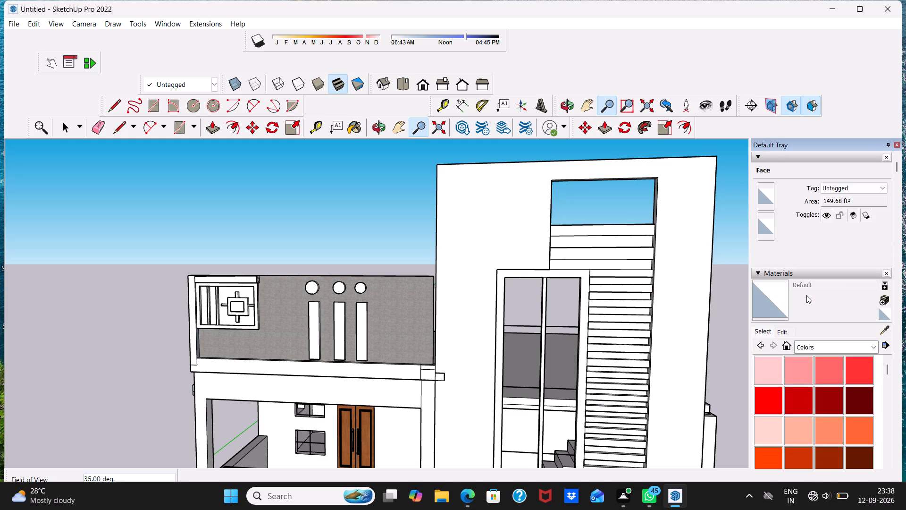
pyautogui.scroll(-3, 806, 295)
pyautogui.click(849, 267)
pyautogui.scroll(7, 210, 302)
pyautogui.click(256, 296)
pyautogui.scroll(5, 246, 302)
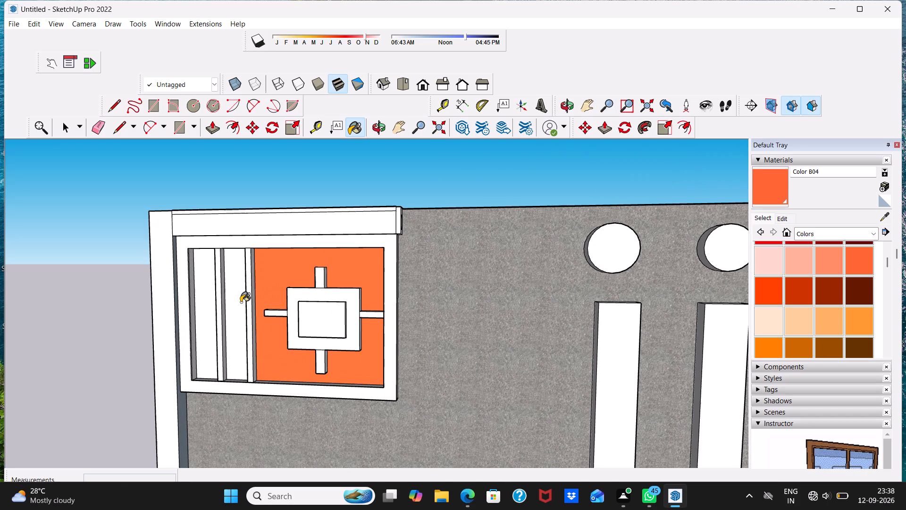
# Paint the two narrow recessed faces between the vertical slats of the parapet's decorative frame with Color B04.
pyautogui.click(238, 306)
pyautogui.click(202, 314)
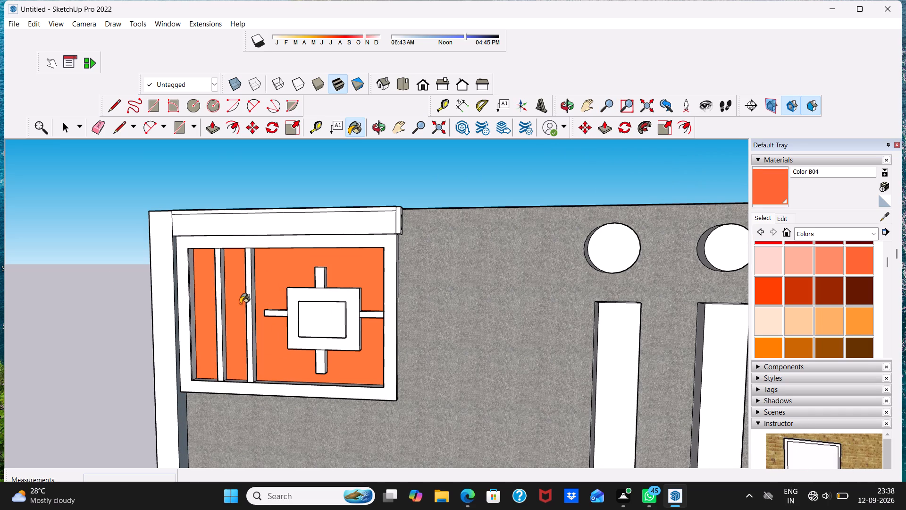
# Examine the painted recess, slats and cross-and-square ornament of the decorative frame from several angles.
pyautogui.scroll(-2, 248, 299)
pyautogui.scroll(7, 248, 301)
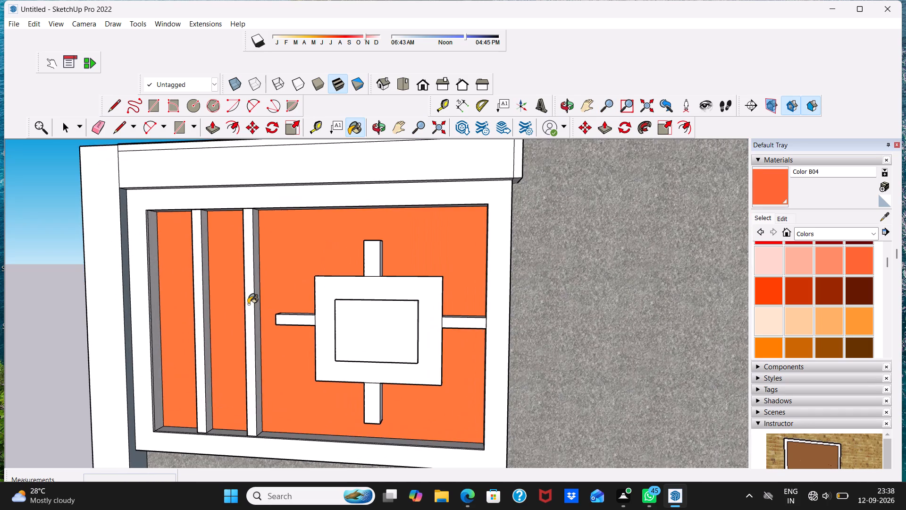
pyautogui.scroll(1, 300, 289)
pyautogui.moveTo(354, 290); pyautogui.dragTo(491, 295, button='middle')
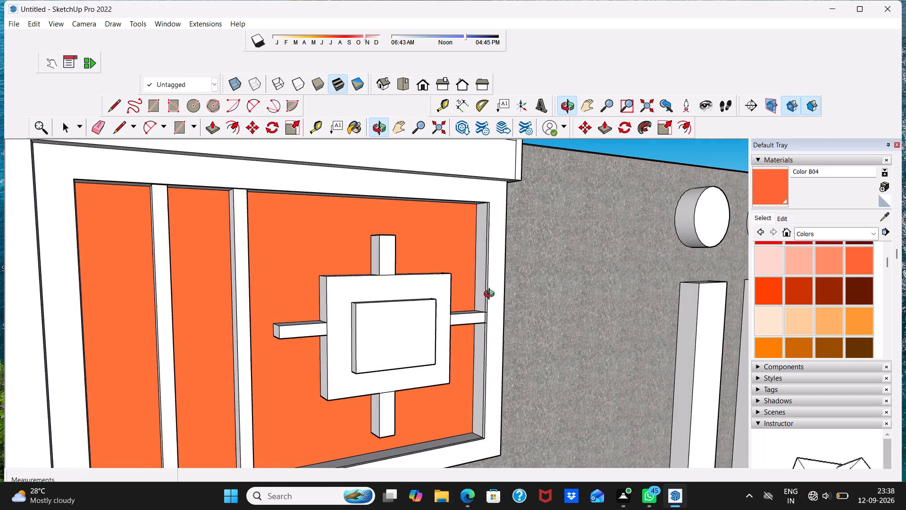
pyautogui.moveTo(491, 295); pyautogui.dragTo(492, 295, button='middle')
pyautogui.moveTo(398, 266); pyautogui.dragTo(334, 278, button='middle')
pyautogui.scroll(-2, 339, 286)
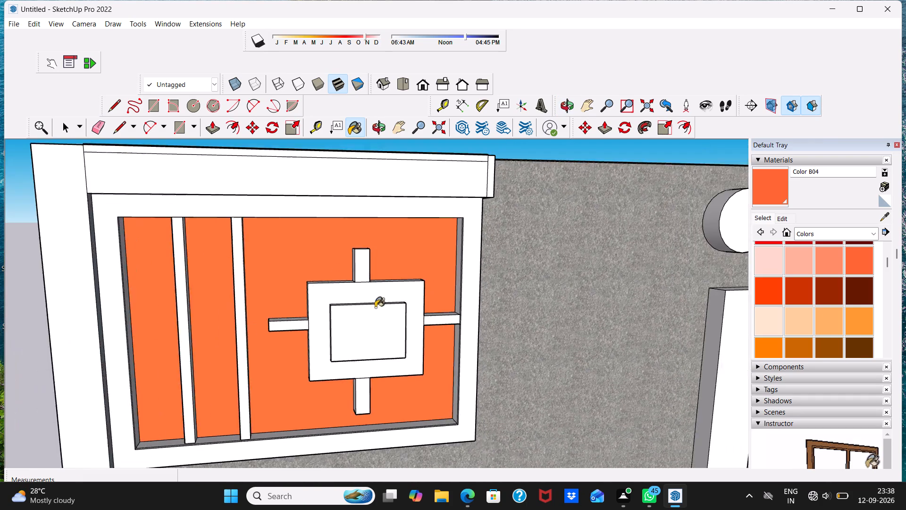
pyautogui.scroll(-1, 375, 307)
pyautogui.scroll(-1, 558, 319)
pyautogui.scroll(-2, 636, 301)
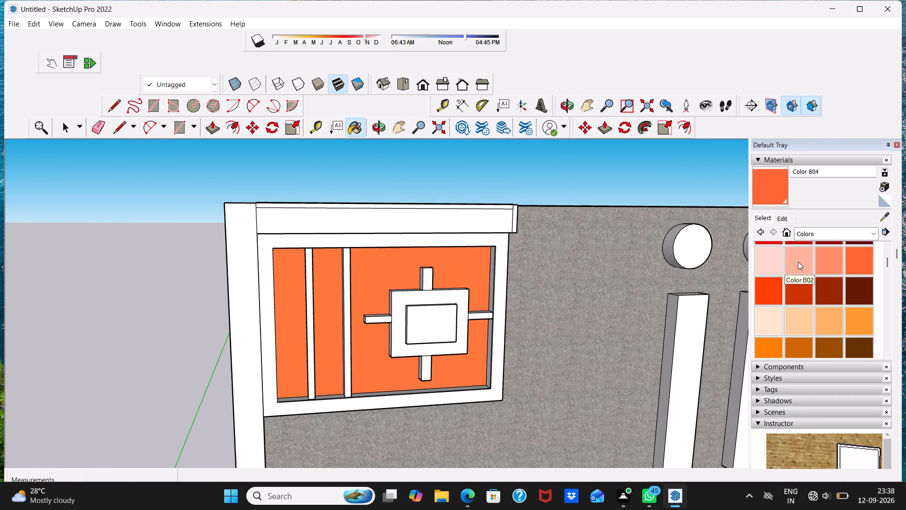
# Paint the ornament's outer square with Color C06: front face, top face left of the vertical bar, and left side above the horizontal bar.
pyautogui.click(797, 345)
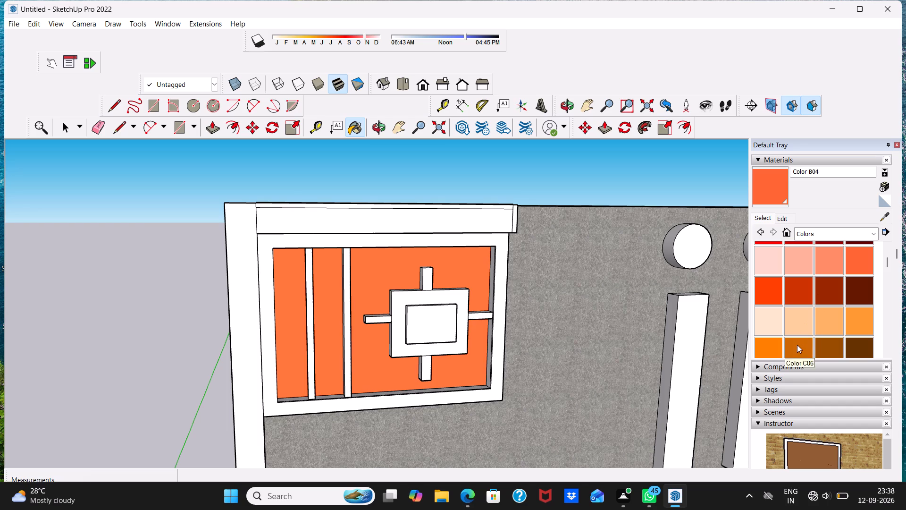
pyautogui.scroll(1, 436, 310)
pyautogui.click(415, 300)
pyautogui.scroll(5, 423, 297)
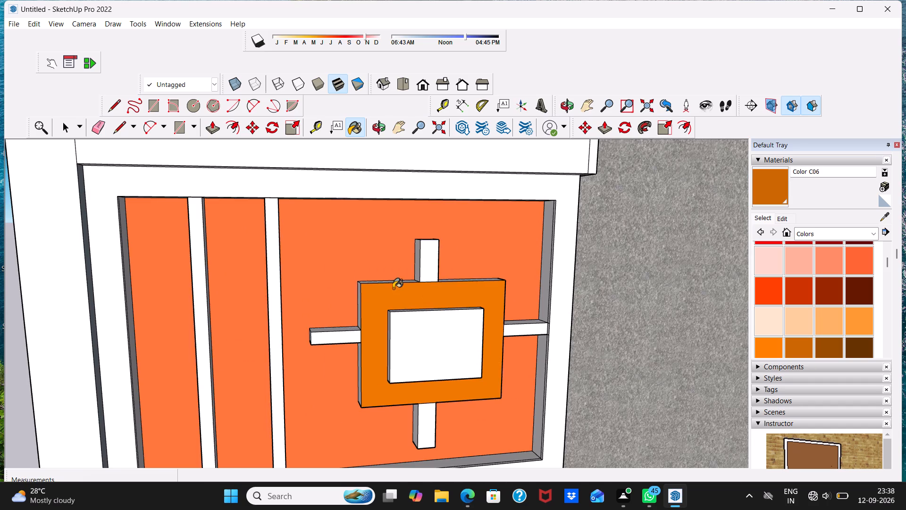
pyautogui.moveTo(393, 288); pyautogui.dragTo(383, 347, button='middle')
pyautogui.click(393, 283)
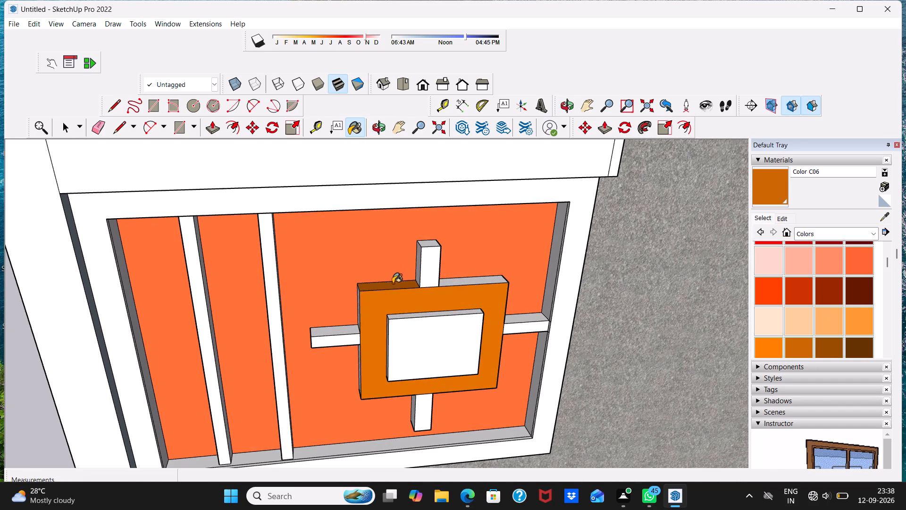
pyautogui.moveTo(364, 312); pyautogui.dragTo(455, 266, button='middle')
pyautogui.click(366, 297)
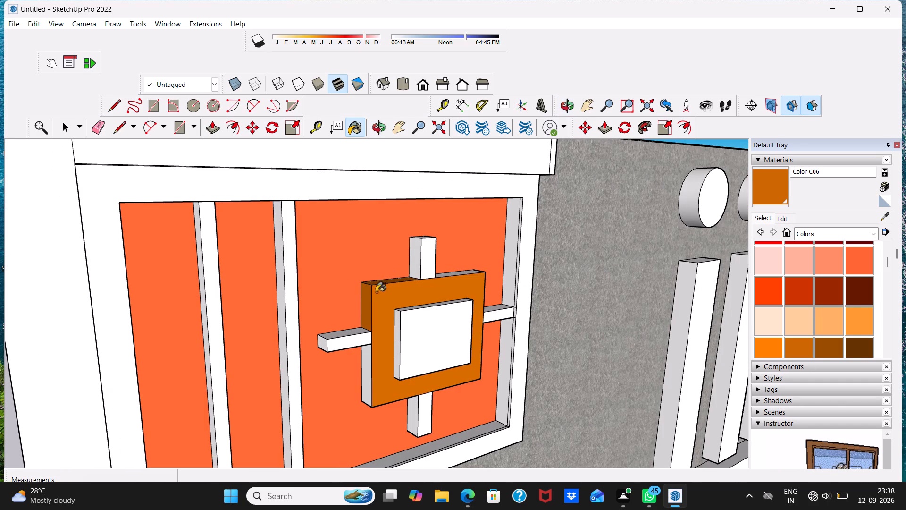
pyautogui.moveTo(376, 291); pyautogui.dragTo(263, 316, button='middle')
pyautogui.click(420, 286)
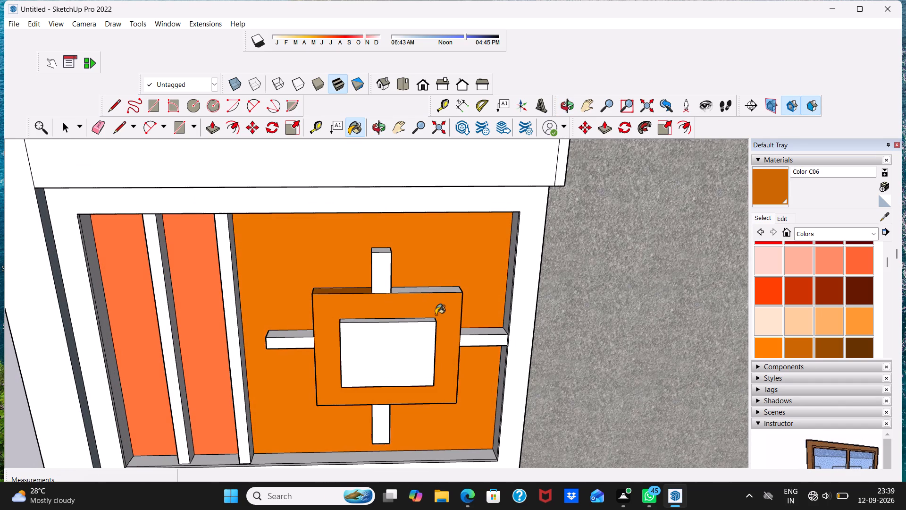
pyautogui.hotkey('ctrl', 'z')
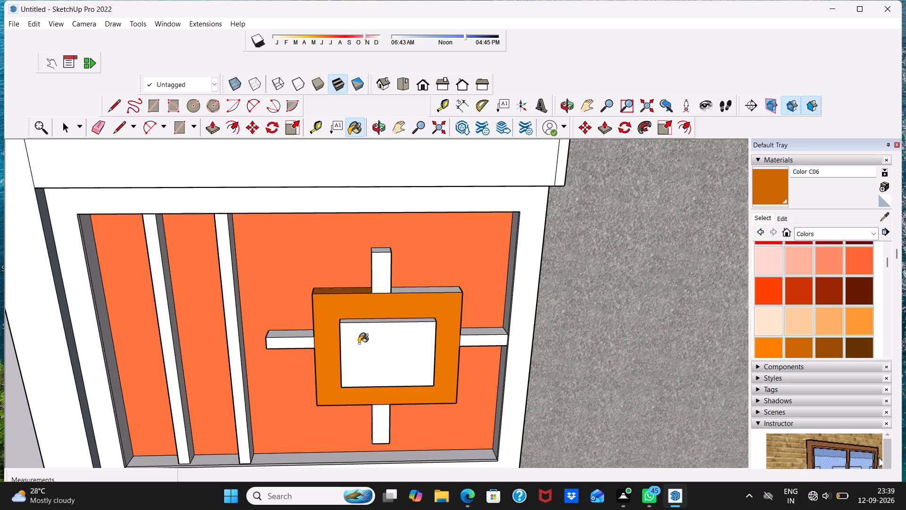
# Paint the outer square's remaining top, right, bottom and lower-left edge faces with Color C06.
pyautogui.scroll(5, 441, 303)
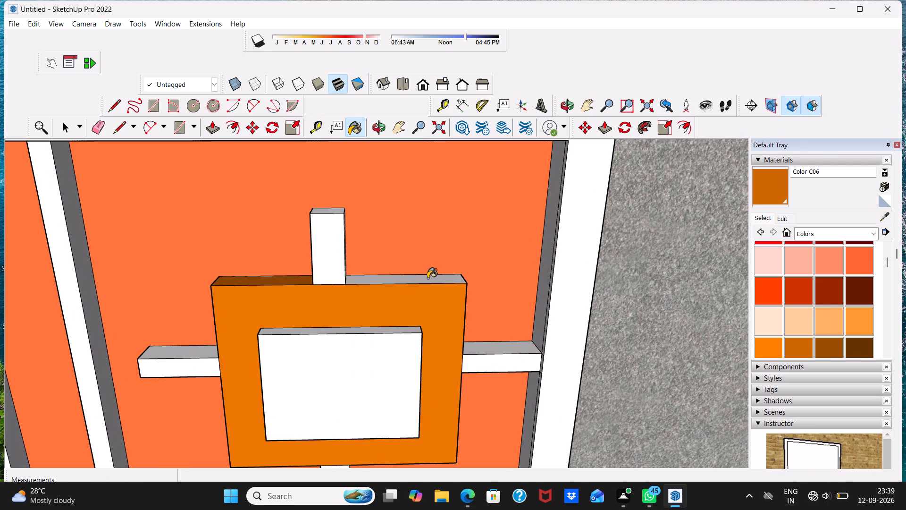
pyautogui.click(428, 278)
pyautogui.moveTo(438, 328); pyautogui.dragTo(316, 177, button='middle')
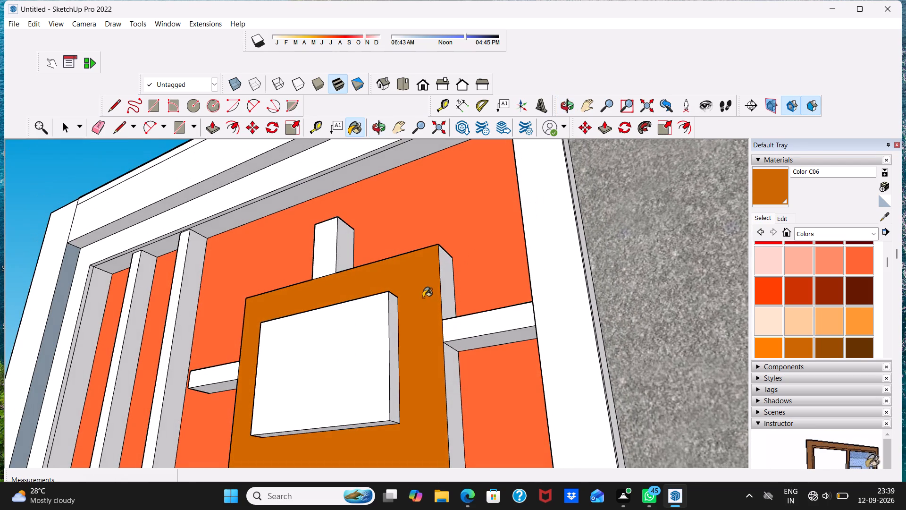
pyautogui.click(446, 283)
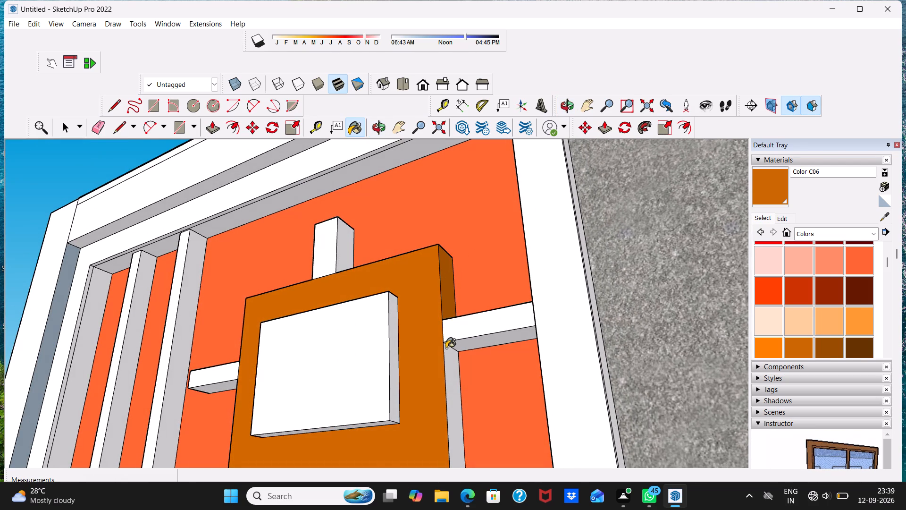
pyautogui.moveTo(446, 348); pyautogui.dragTo(457, 288, button='middle')
pyautogui.scroll(3, 468, 335)
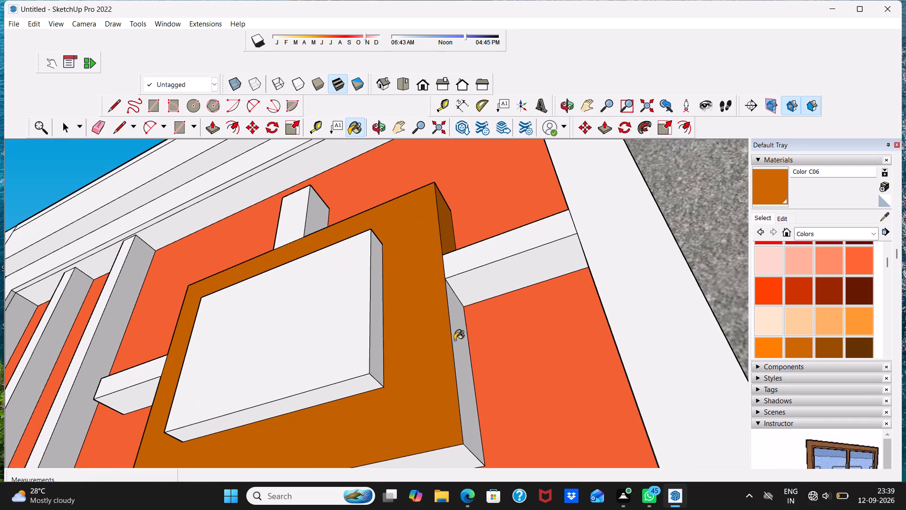
pyautogui.click(454, 340)
pyautogui.scroll(-6, 369, 257)
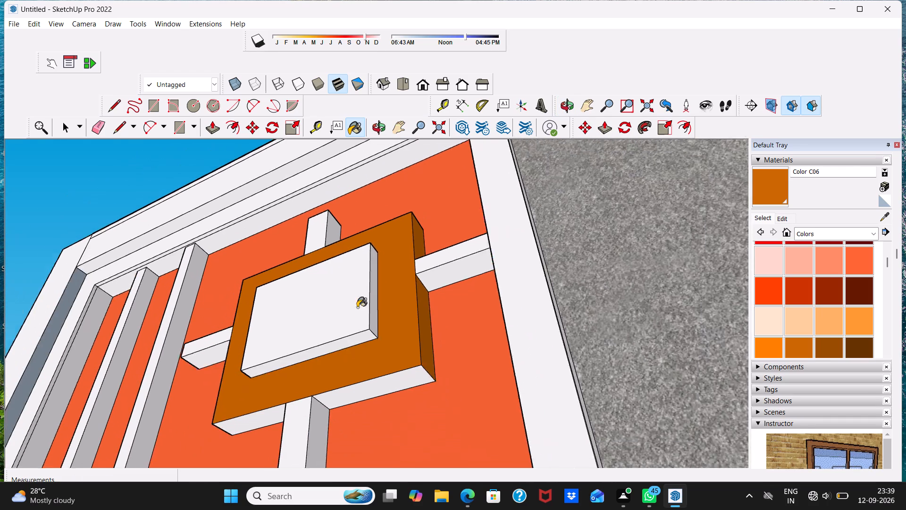
pyautogui.scroll(-1, 357, 307)
pyautogui.click(357, 379)
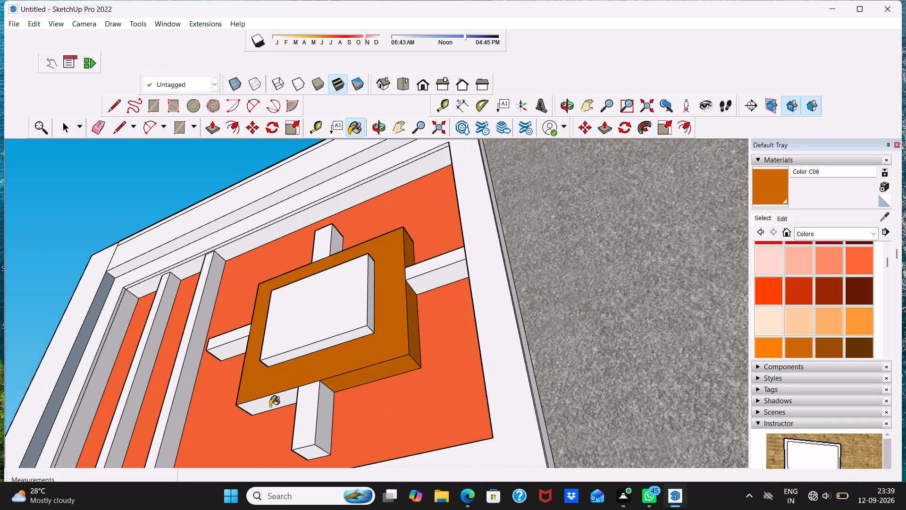
pyautogui.click(271, 405)
pyautogui.moveTo(230, 382); pyautogui.dragTo(453, 434, button='middle')
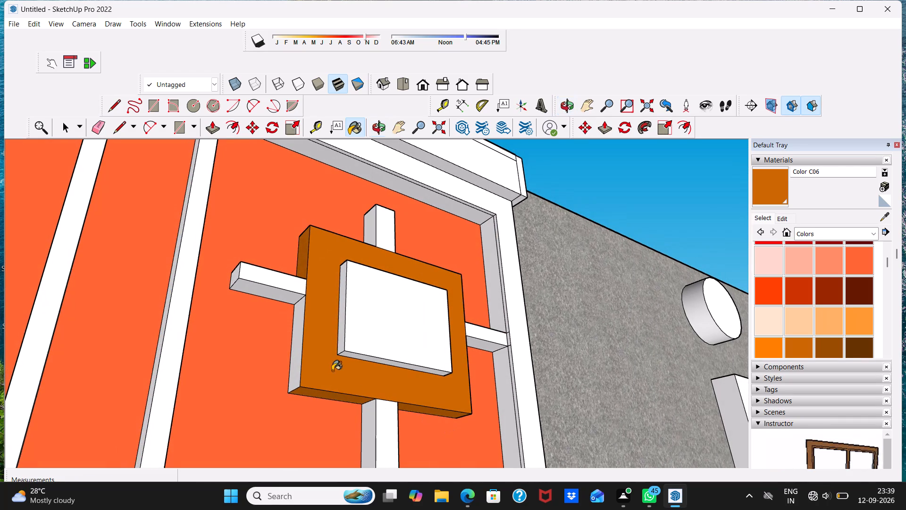
pyautogui.click(293, 349)
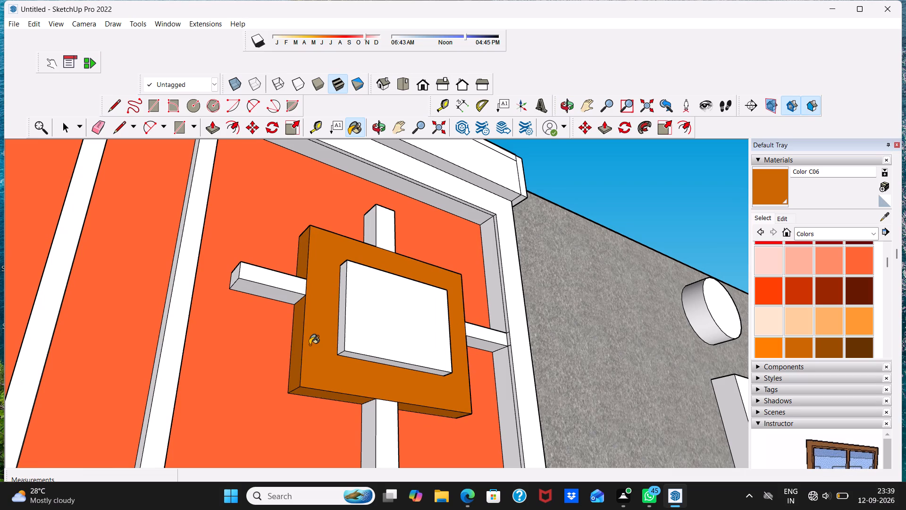
pyautogui.press('space')
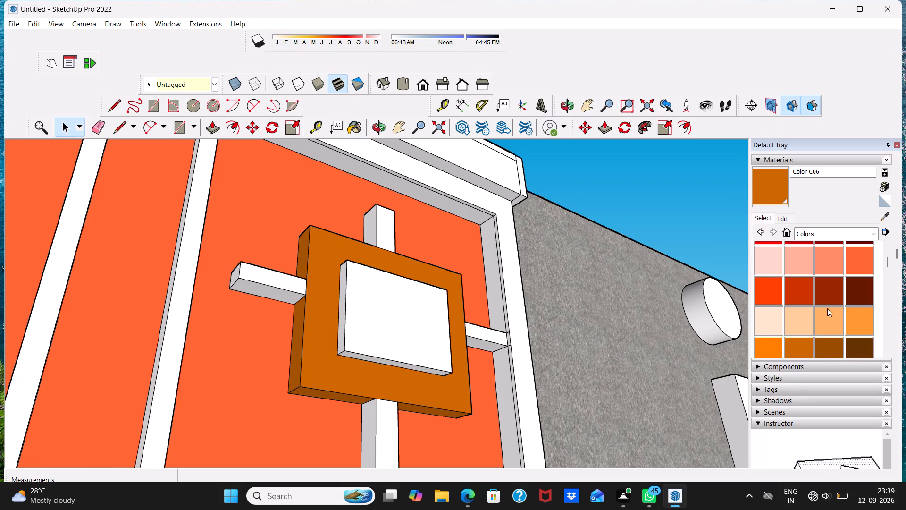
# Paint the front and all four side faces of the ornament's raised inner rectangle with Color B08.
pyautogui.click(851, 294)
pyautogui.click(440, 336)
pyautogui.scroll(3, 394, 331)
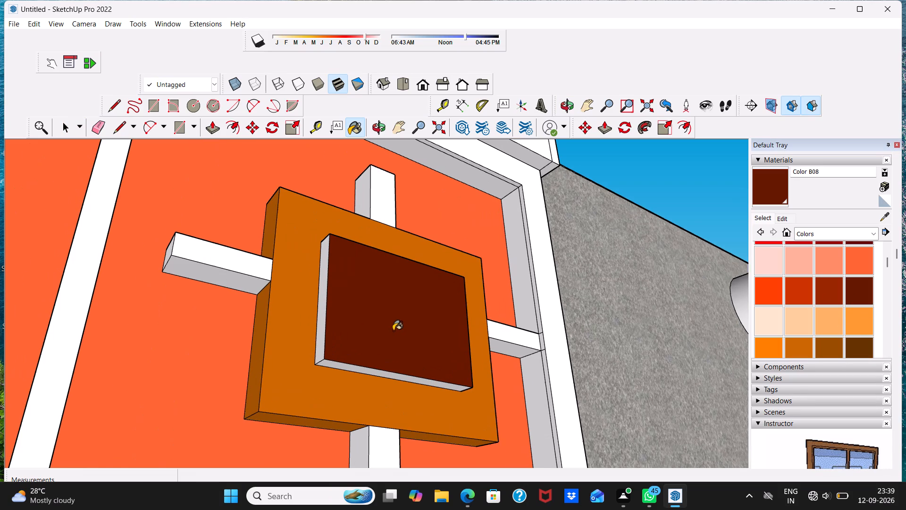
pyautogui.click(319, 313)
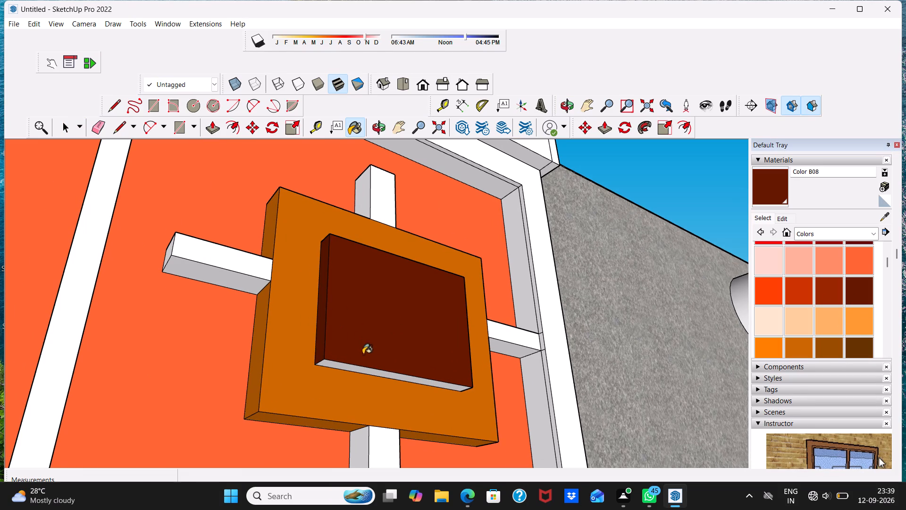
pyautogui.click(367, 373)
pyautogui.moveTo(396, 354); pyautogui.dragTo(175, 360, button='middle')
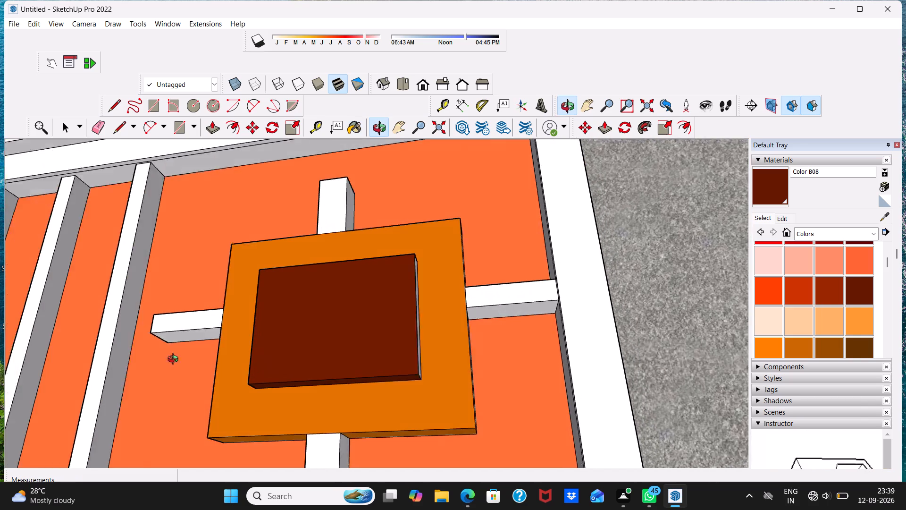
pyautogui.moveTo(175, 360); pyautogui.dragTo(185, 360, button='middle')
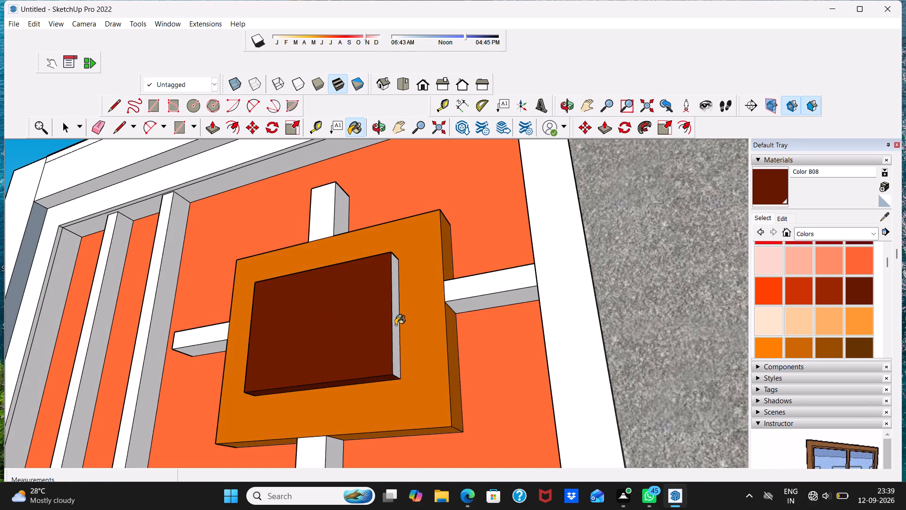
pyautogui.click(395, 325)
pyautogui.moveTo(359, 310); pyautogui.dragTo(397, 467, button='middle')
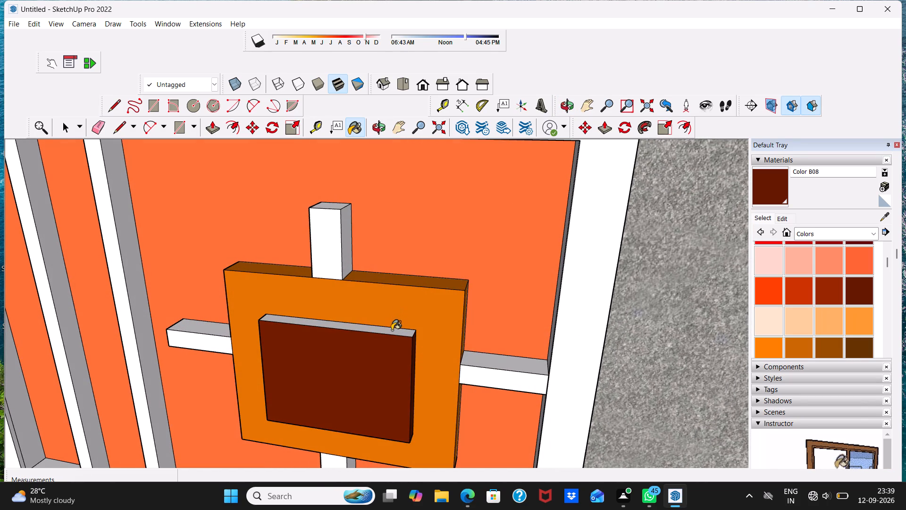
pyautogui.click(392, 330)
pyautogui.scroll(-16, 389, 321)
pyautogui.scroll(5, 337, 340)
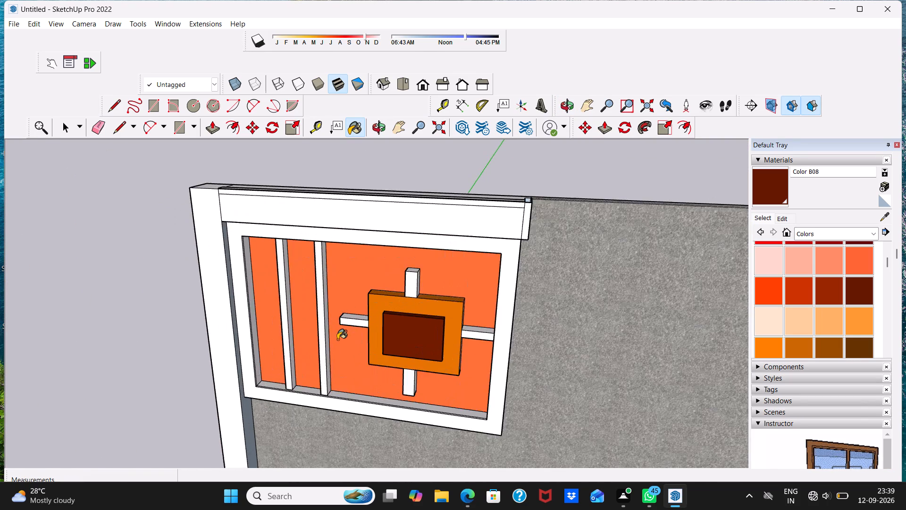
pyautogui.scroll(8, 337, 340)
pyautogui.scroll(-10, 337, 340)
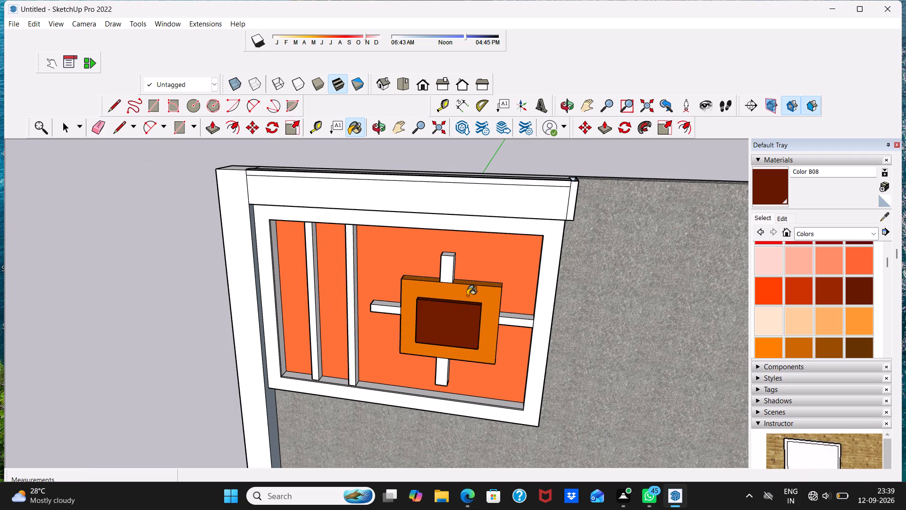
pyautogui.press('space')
# Paint the front and top faces of the ornament's raised inner rectangle with Color D06.
pyautogui.scroll(-4, 467, 296)
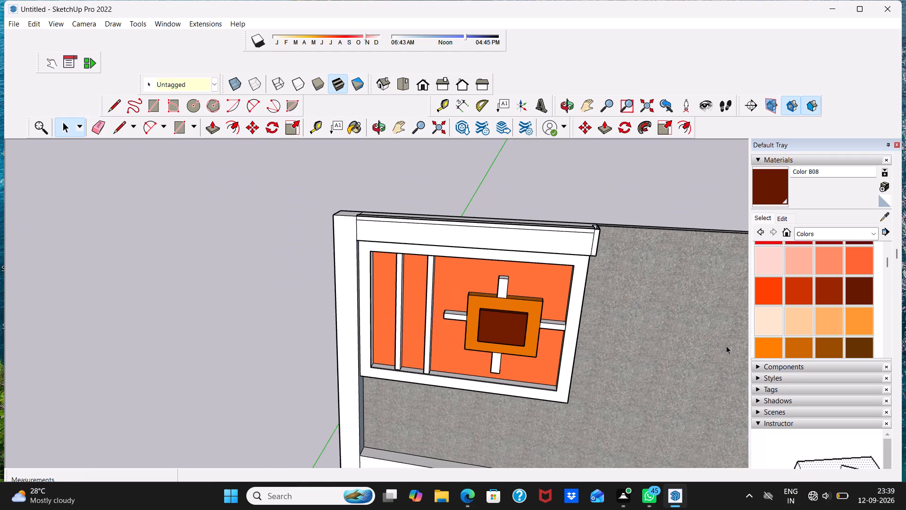
pyautogui.scroll(2, 730, 344)
pyautogui.click(771, 351)
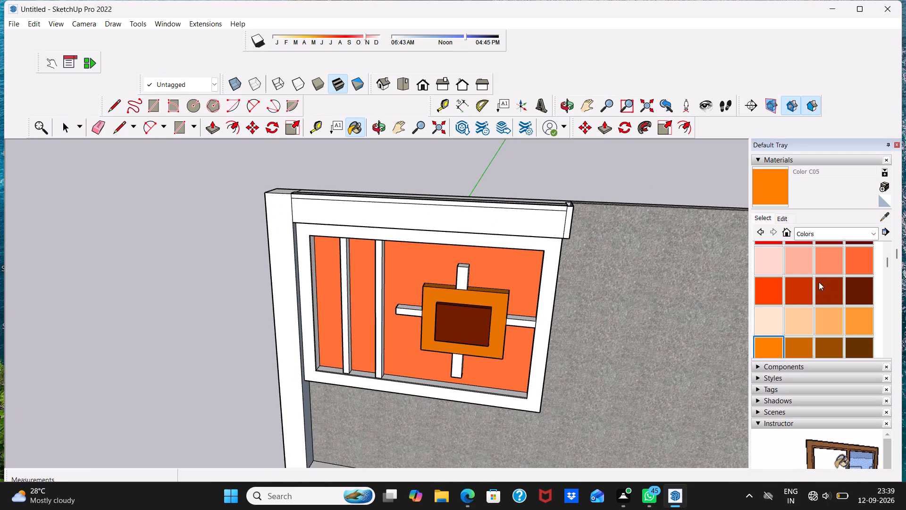
pyautogui.scroll(-2, 827, 282)
pyautogui.click(805, 295)
pyautogui.scroll(4, 538, 292)
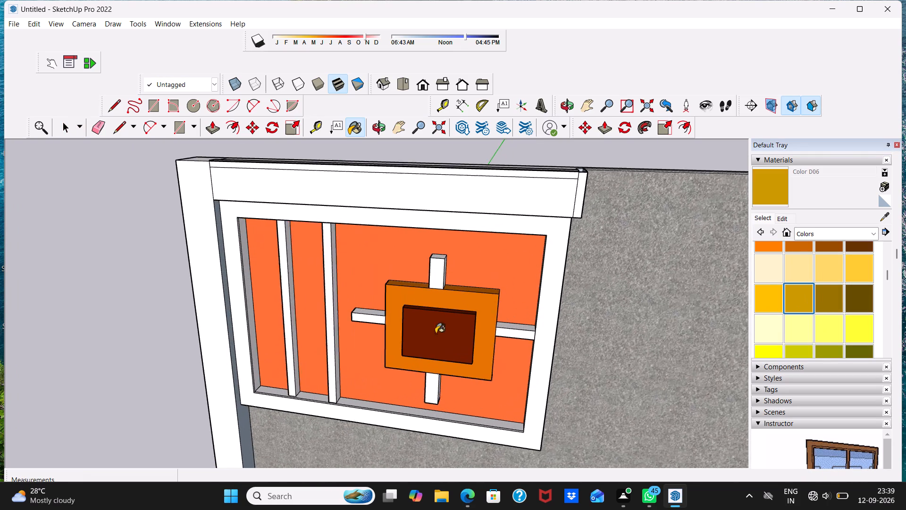
pyautogui.click(415, 339)
pyautogui.scroll(8, 435, 332)
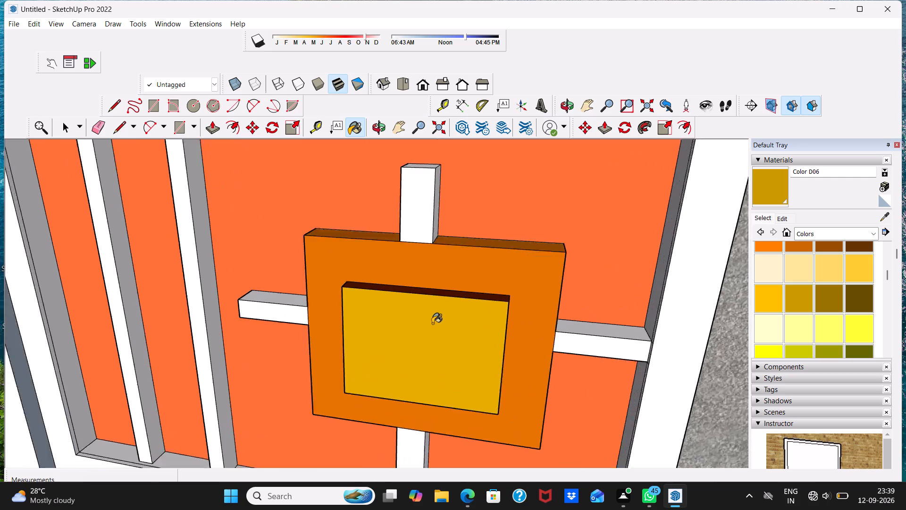
pyautogui.scroll(3, 432, 323)
pyautogui.moveTo(448, 276); pyautogui.dragTo(439, 335, button='middle')
pyautogui.click(448, 306)
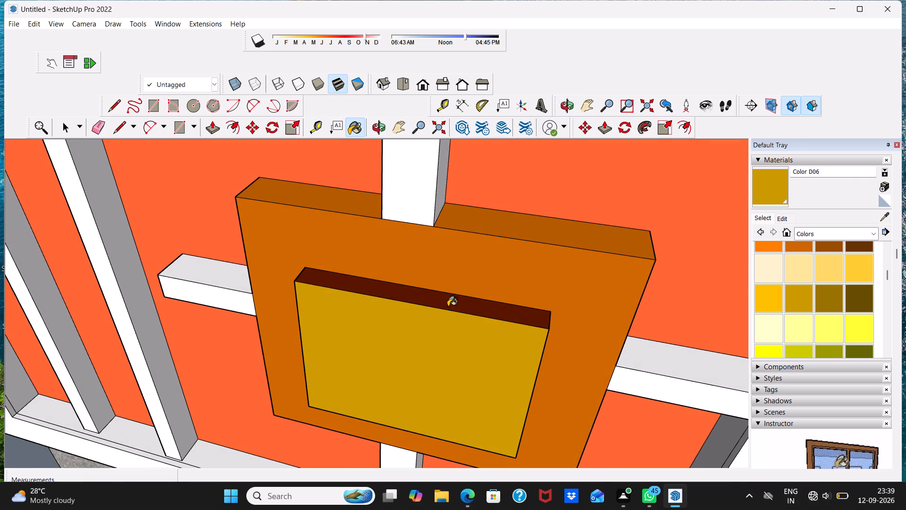
# Paint the right, bottom and left side faces of the raised inner rectangle with Color D06.
pyautogui.scroll(6, 451, 364)
pyautogui.scroll(-4, 452, 331)
pyautogui.moveTo(452, 331); pyautogui.dragTo(473, 219, button='middle')
pyautogui.moveTo(525, 261); pyautogui.dragTo(394, 194, button='middle')
pyautogui.click(488, 234)
pyautogui.moveTo(348, 329); pyautogui.dragTo(405, 274, button='middle')
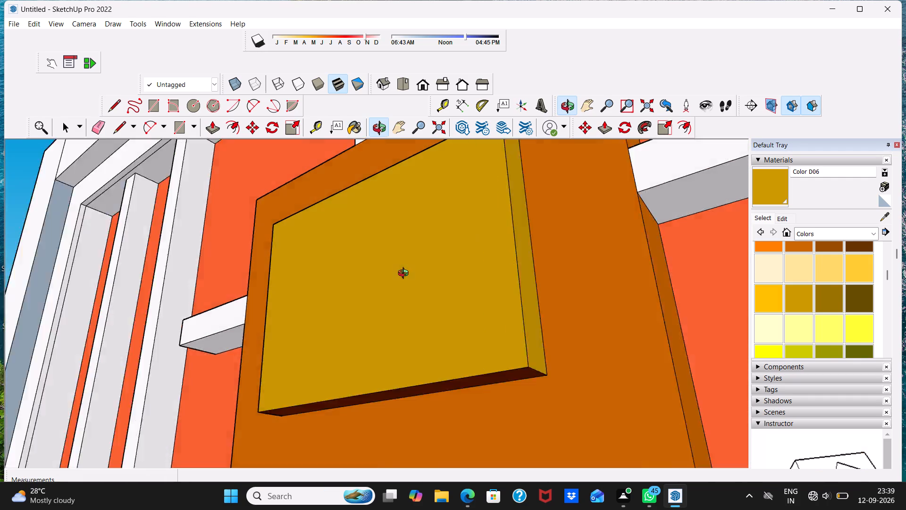
pyautogui.moveTo(405, 274); pyautogui.dragTo(506, 203, button='middle')
pyautogui.click(444, 332)
pyautogui.moveTo(432, 309); pyautogui.dragTo(552, 362, button='middle')
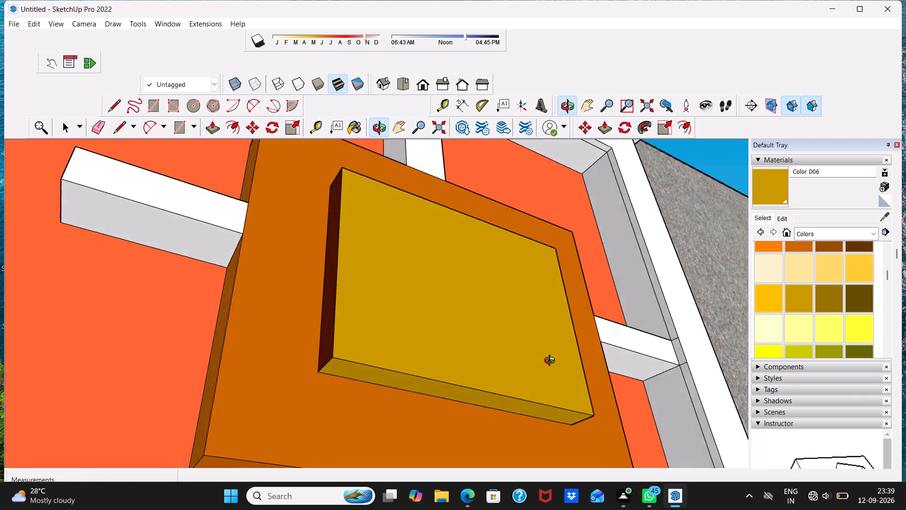
pyautogui.moveTo(552, 362); pyautogui.dragTo(552, 362, button='middle')
pyautogui.click(330, 302)
pyautogui.scroll(-4, 330, 300)
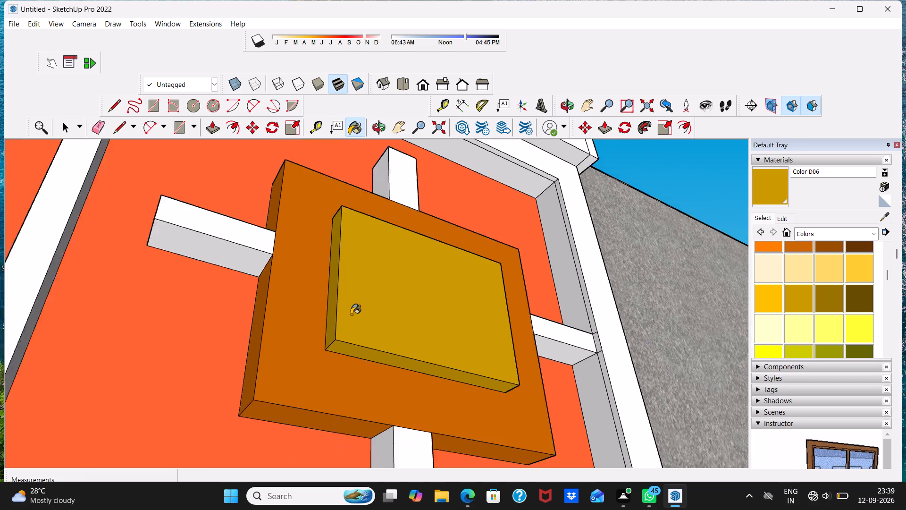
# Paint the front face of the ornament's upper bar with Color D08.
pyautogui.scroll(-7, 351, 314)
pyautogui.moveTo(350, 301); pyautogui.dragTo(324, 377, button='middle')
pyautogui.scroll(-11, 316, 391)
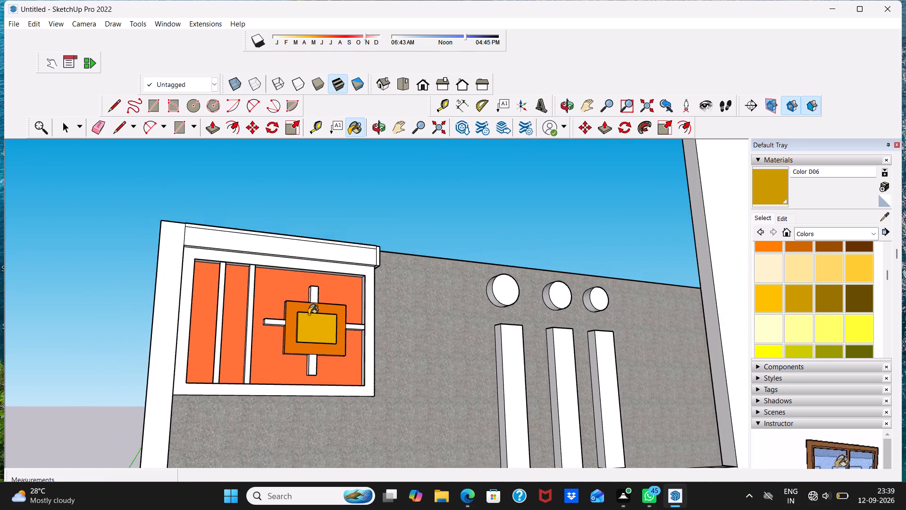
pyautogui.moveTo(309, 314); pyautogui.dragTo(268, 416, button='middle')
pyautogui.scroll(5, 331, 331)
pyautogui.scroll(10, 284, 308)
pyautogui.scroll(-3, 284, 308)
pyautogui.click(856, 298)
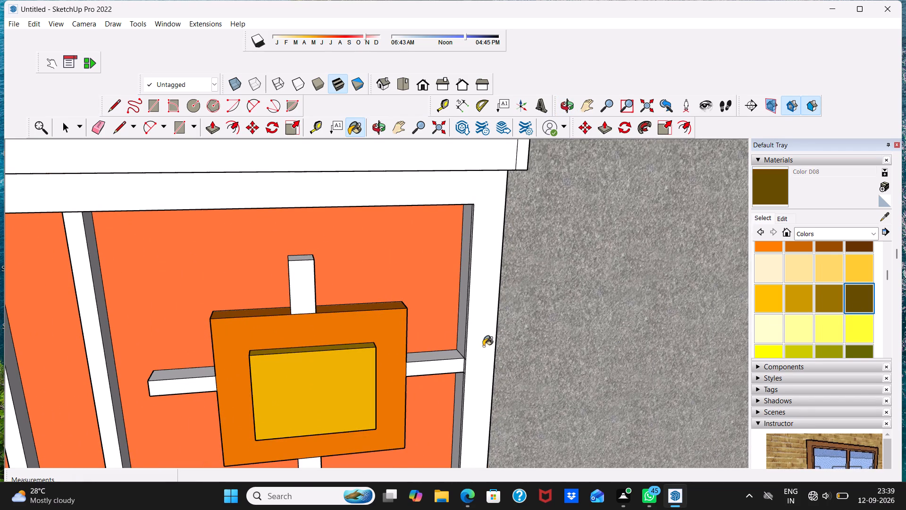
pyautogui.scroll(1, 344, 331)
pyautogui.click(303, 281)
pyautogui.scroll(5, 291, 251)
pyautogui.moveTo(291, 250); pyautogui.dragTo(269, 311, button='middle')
# Paint the front, top end and both side faces of the ornament's upper bar with Color M08.
pyautogui.scroll(1, 278, 237)
pyautogui.scroll(-14, 277, 228)
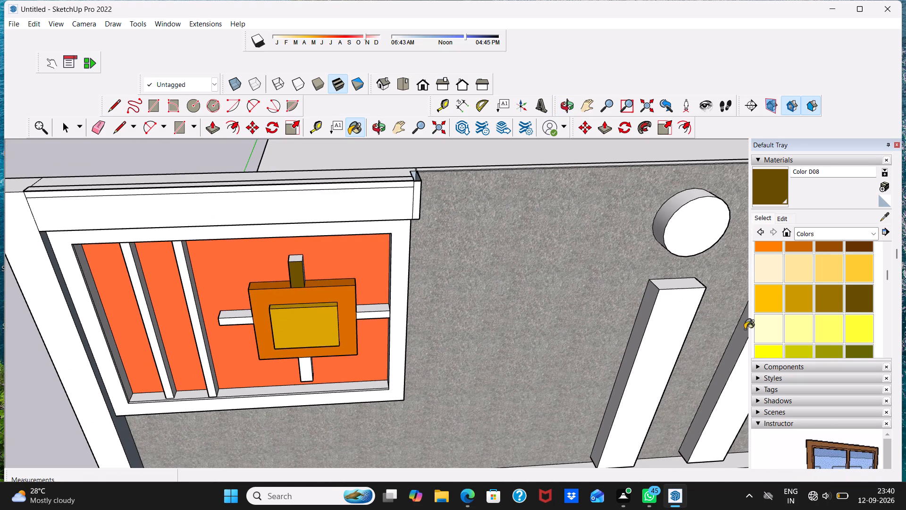
pyautogui.scroll(-6, 785, 335)
pyautogui.scroll(18, 809, 315)
pyautogui.scroll(-2, 812, 316)
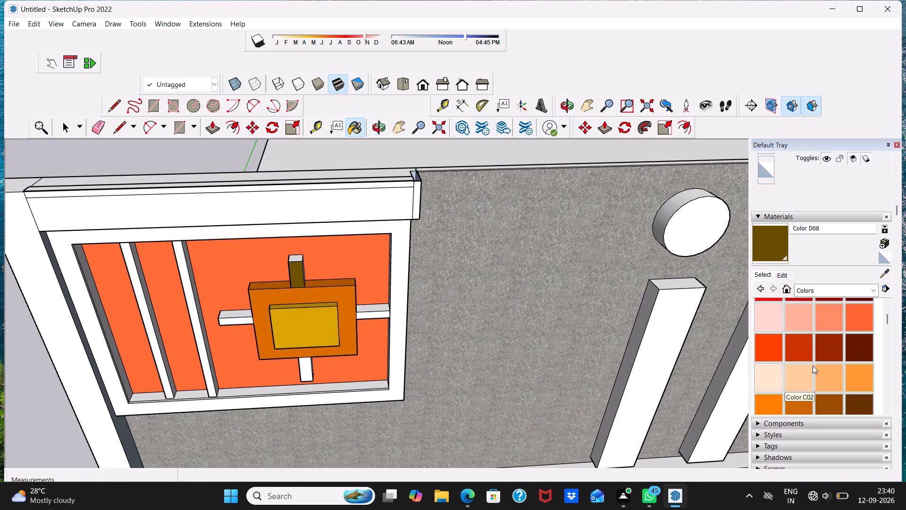
pyautogui.scroll(-1, 887, 391)
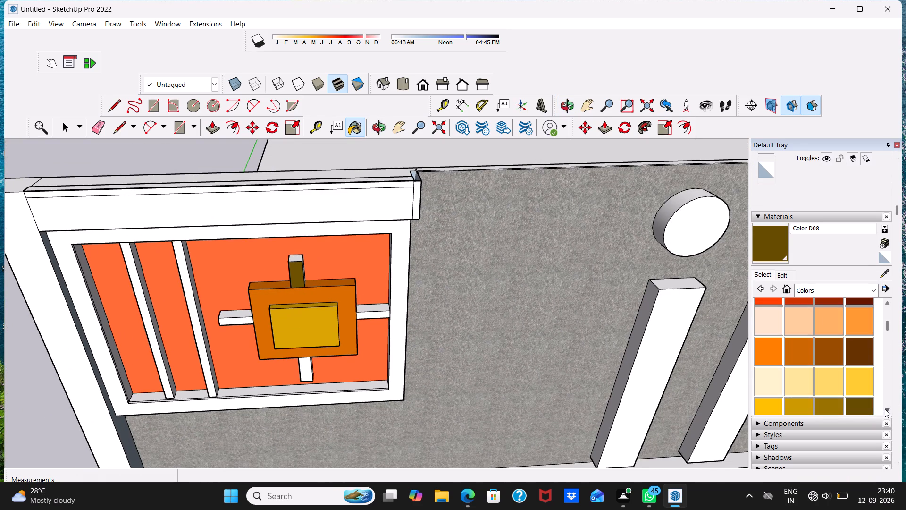
pyautogui.click(885, 408)
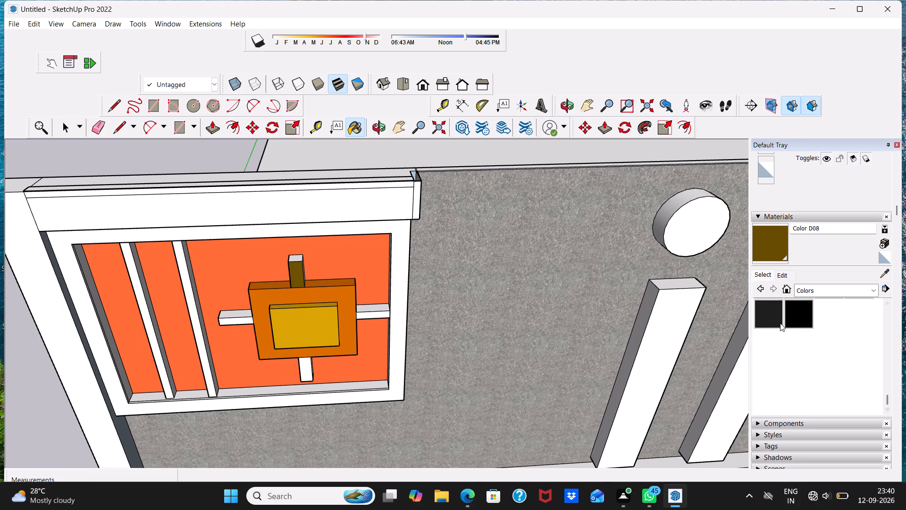
pyautogui.click(780, 323)
pyautogui.scroll(5, 236, 286)
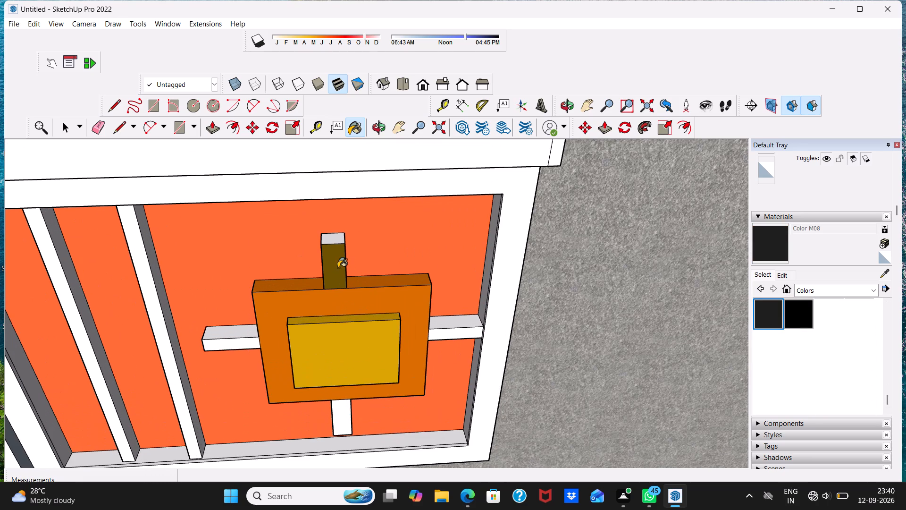
pyautogui.click(338, 267)
pyautogui.scroll(6, 333, 251)
pyautogui.click(332, 234)
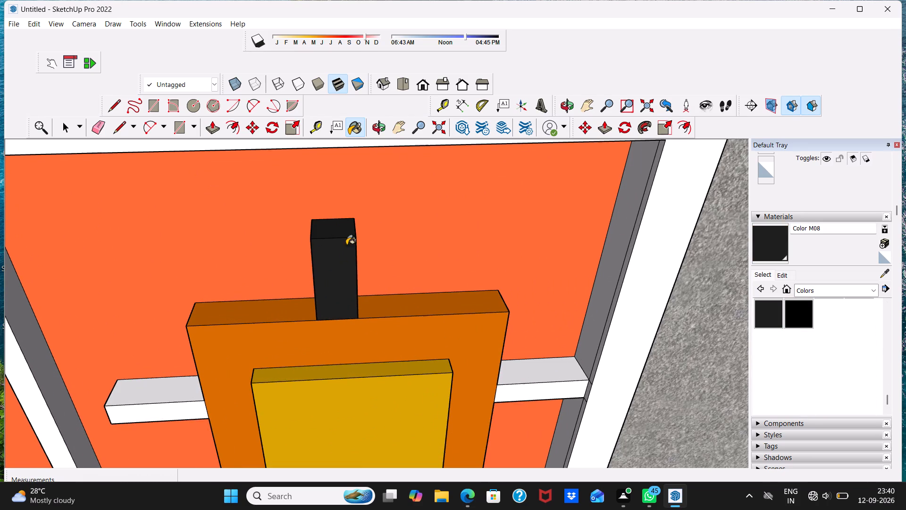
pyautogui.moveTo(344, 261); pyautogui.dragTo(449, 230, button='middle')
pyautogui.click(345, 257)
pyautogui.moveTo(371, 258); pyautogui.dragTo(184, 254, button='middle')
pyautogui.click(348, 247)
# Paint the front, top and underside faces of the ornament's right bar with Color M08.
pyautogui.moveTo(311, 283); pyautogui.dragTo(357, 194, button='middle')
pyautogui.scroll(-9, 358, 195)
pyautogui.scroll(1, 461, 324)
pyautogui.click(459, 316)
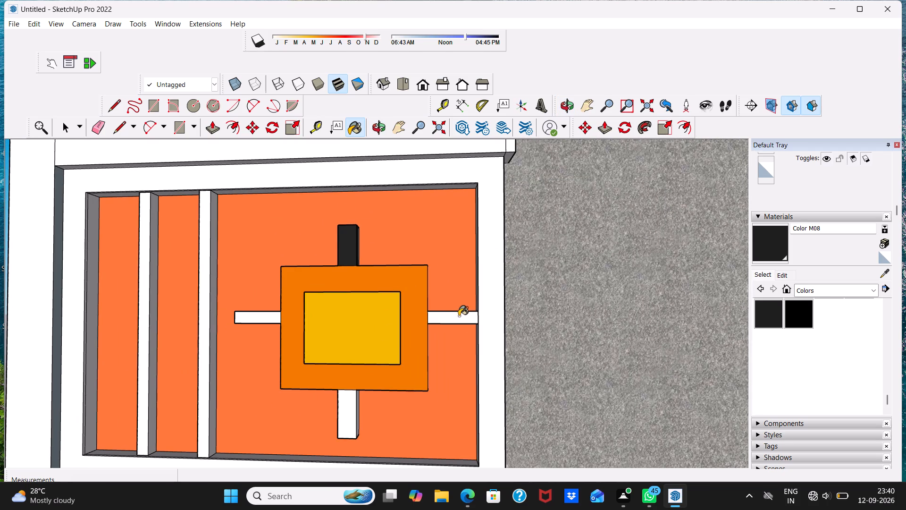
pyautogui.moveTo(459, 300); pyautogui.dragTo(447, 374, button='middle')
pyautogui.click(445, 314)
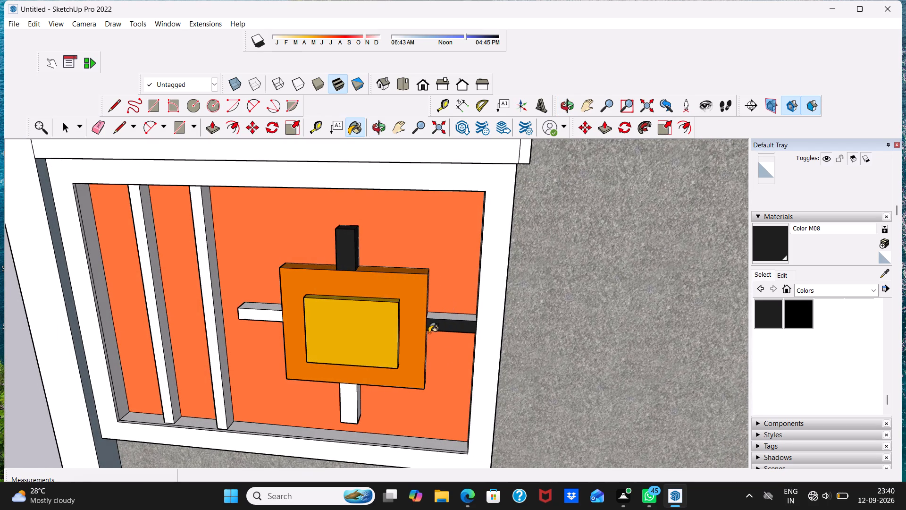
pyautogui.moveTo(429, 333); pyautogui.dragTo(404, 202, button='middle')
pyautogui.click(446, 313)
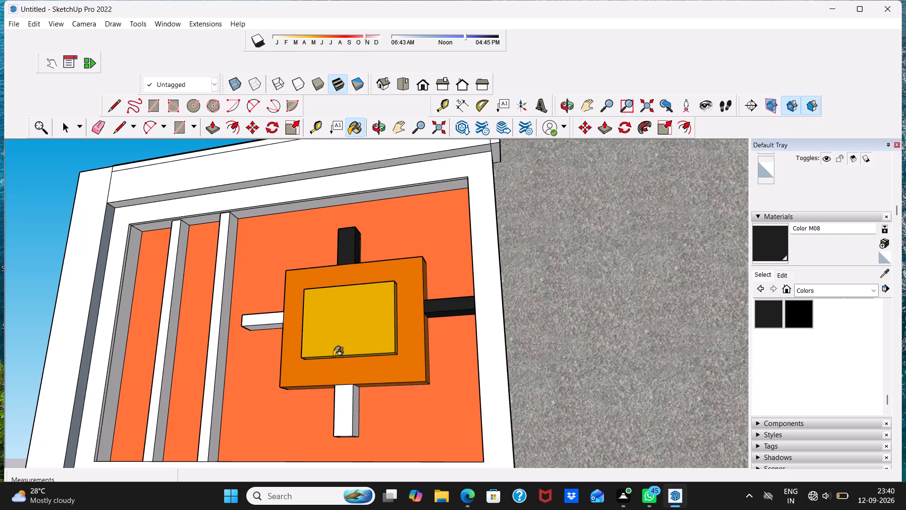
# Paint the front, both sides and the bottom end of the ornament's lower bar with Color M08.
pyautogui.moveTo(334, 357); pyautogui.dragTo(389, 263, button='middle')
pyautogui.click(343, 379)
pyautogui.moveTo(353, 377); pyautogui.dragTo(338, 377, button='middle')
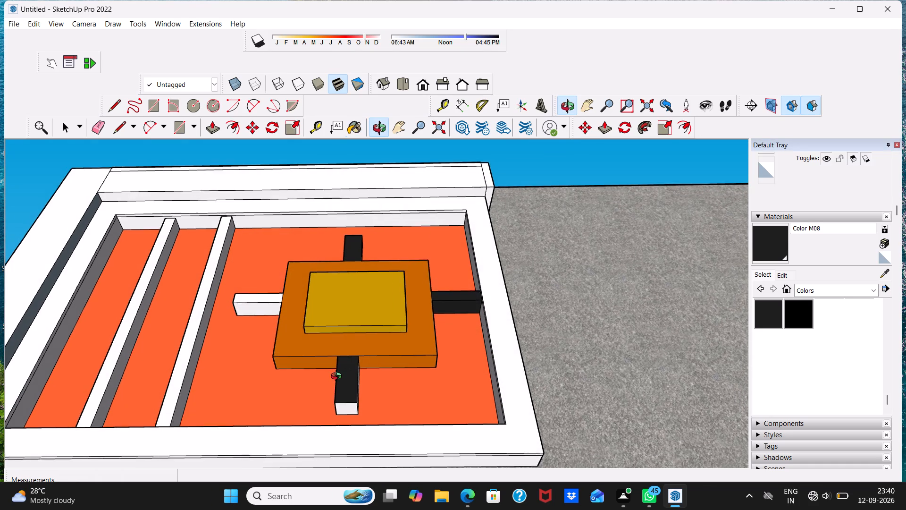
pyautogui.moveTo(338, 377); pyautogui.dragTo(206, 385, button='middle')
pyautogui.click(343, 406)
pyautogui.click(343, 426)
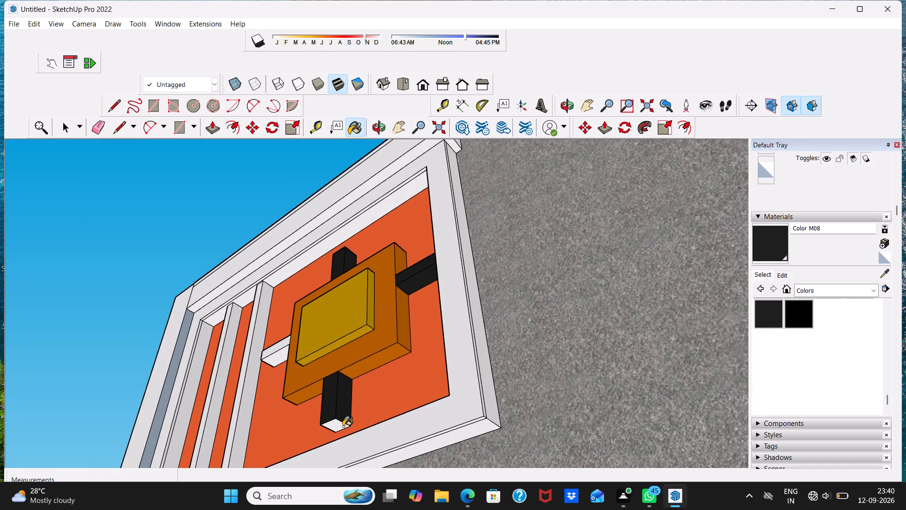
pyautogui.moveTo(302, 403); pyautogui.dragTo(498, 386, button='middle')
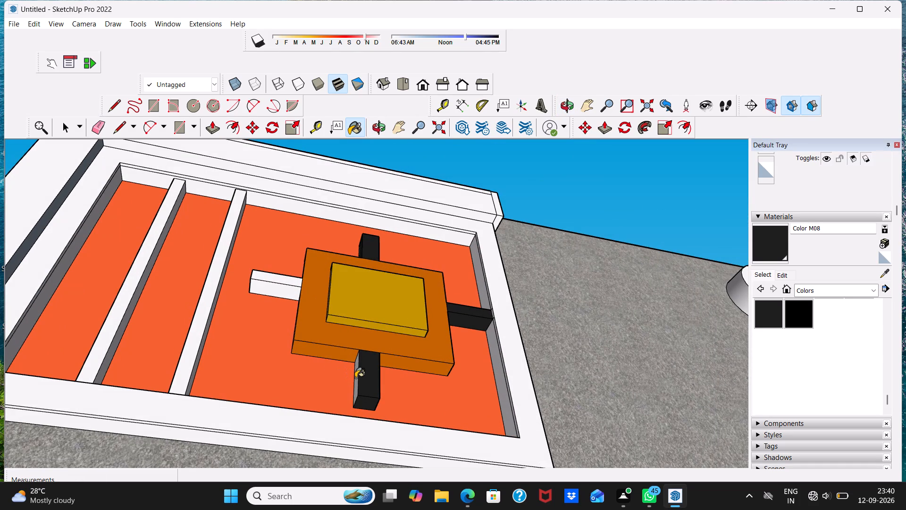
pyautogui.click(355, 378)
# Paint the underside, front, top and end faces of the ornament's left bar with Color M08, and leave the Paint Bucket.
pyautogui.moveTo(312, 307); pyautogui.dragTo(445, 382, button='middle')
pyautogui.click(331, 293)
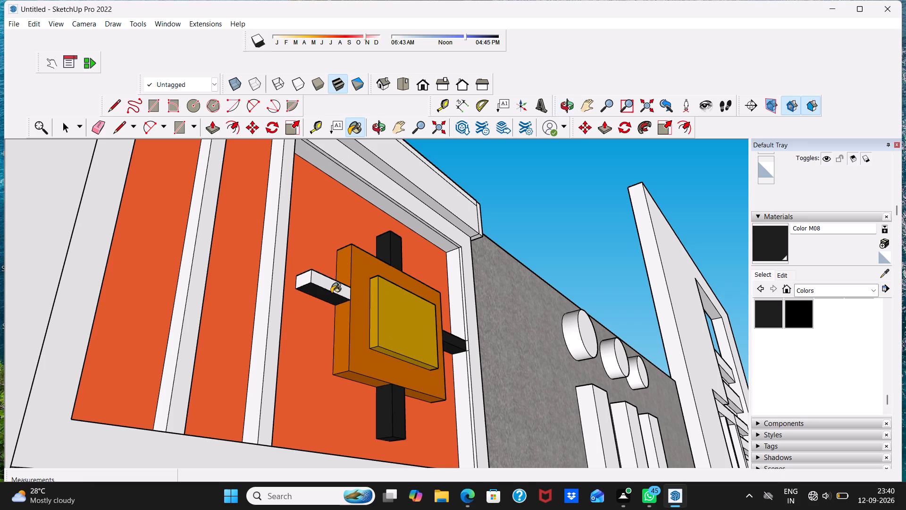
pyautogui.click(323, 286)
pyautogui.moveTo(324, 278); pyautogui.dragTo(283, 449, button='middle')
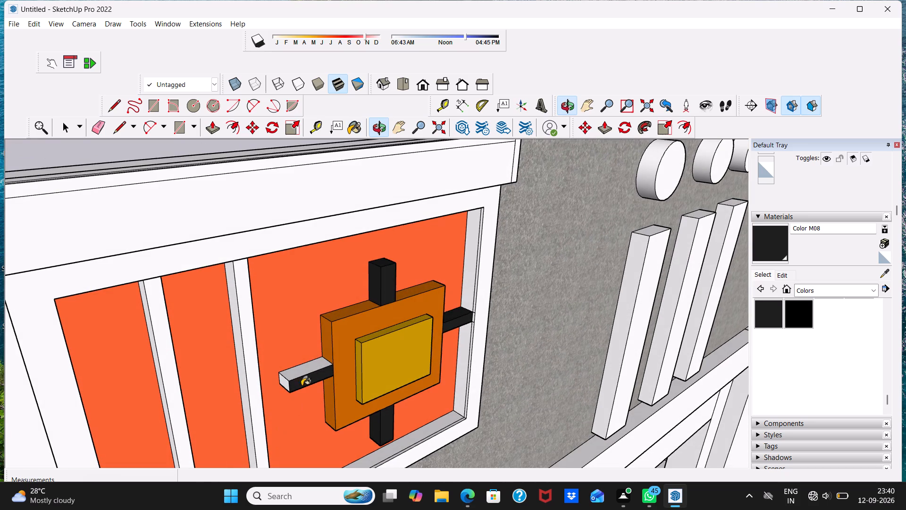
pyautogui.click(311, 368)
pyautogui.click(287, 382)
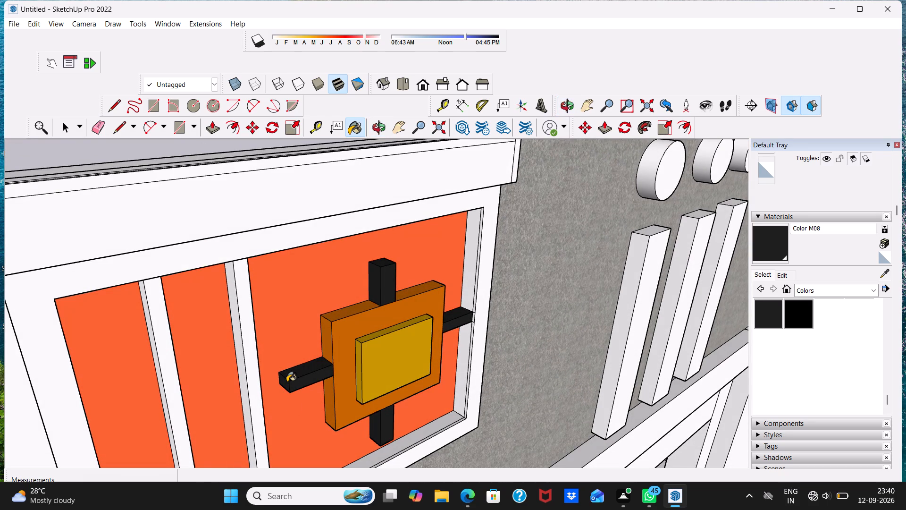
pyautogui.scroll(-5, 294, 381)
pyautogui.press('space')
pyautogui.press('space')
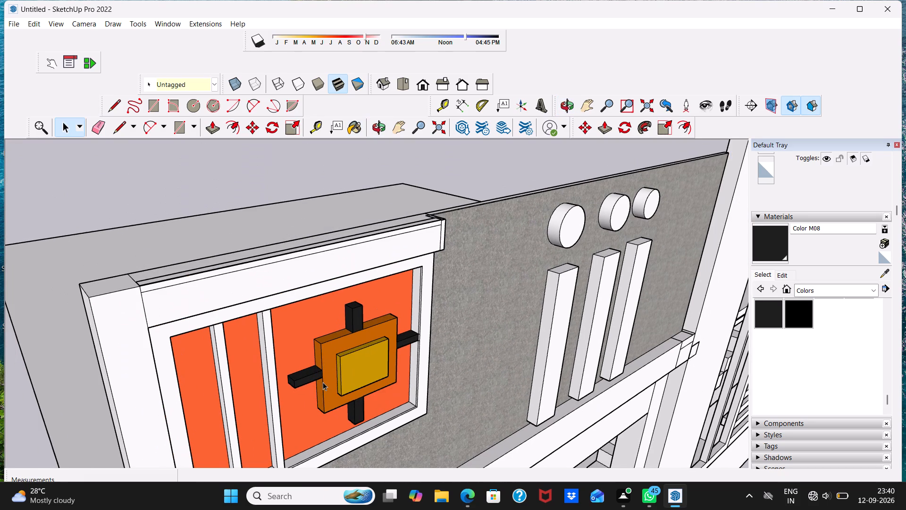
# Paint the front faces of the three vertical strips on the stone parapet wall with Color L04.
pyautogui.scroll(-13, 269, 459)
pyautogui.moveTo(365, 450); pyautogui.dragTo(292, 289, button='middle')
pyautogui.scroll(2, 288, 288)
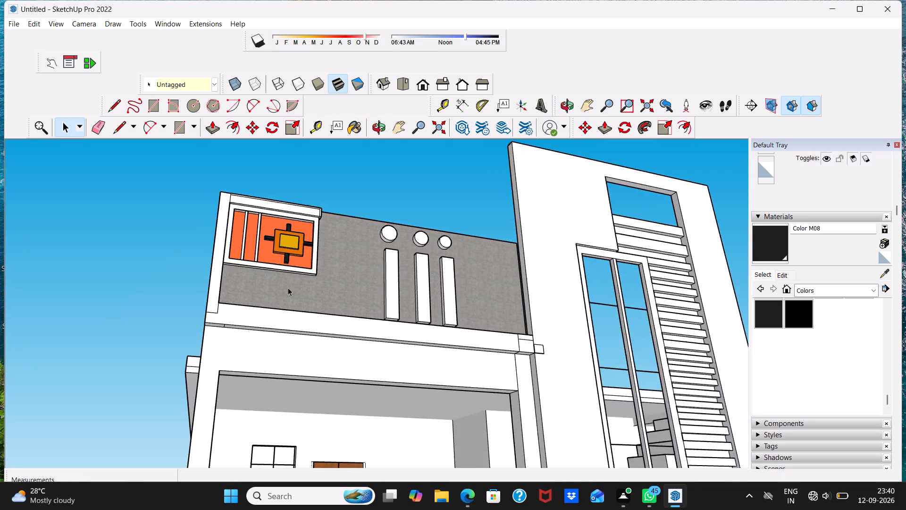
pyautogui.scroll(-4, 285, 341)
pyautogui.scroll(-1, 287, 263)
pyautogui.moveTo(287, 263); pyautogui.dragTo(235, 386, button='middle')
pyautogui.scroll(8, 352, 353)
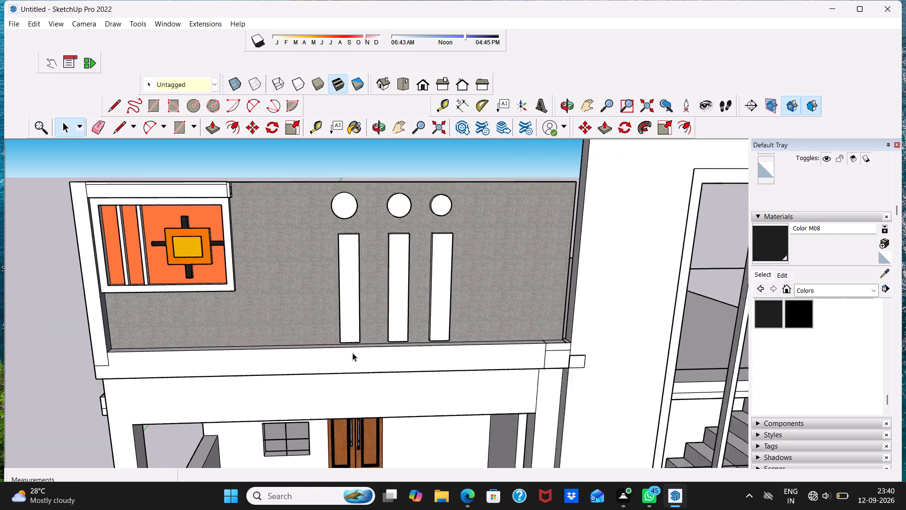
pyautogui.scroll(-4, 314, 319)
pyautogui.scroll(1, 339, 306)
pyautogui.scroll(3, 402, 291)
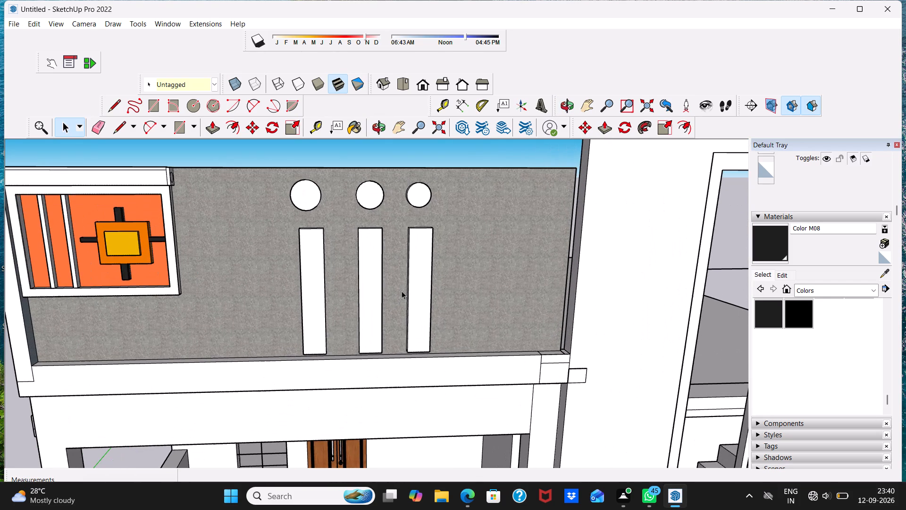
pyautogui.scroll(-1, 402, 291)
pyautogui.scroll(-3, 730, 252)
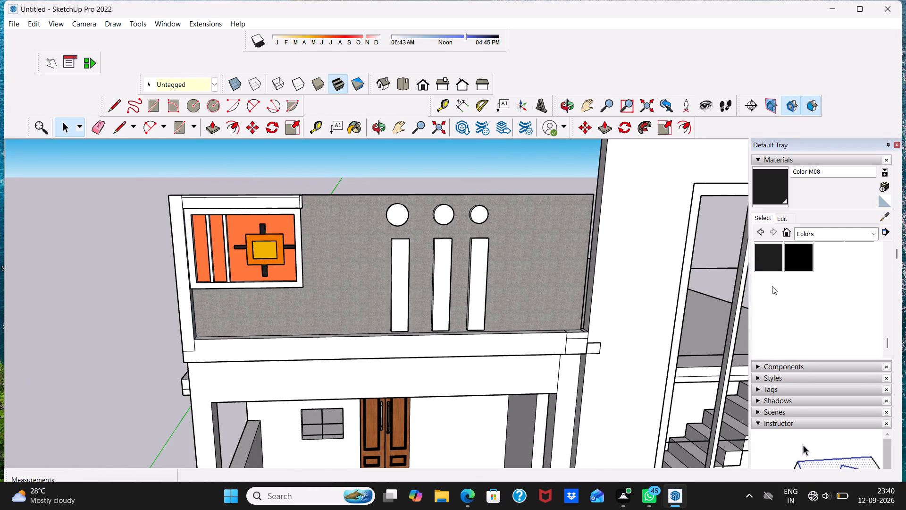
pyautogui.scroll(4, 797, 313)
pyautogui.scroll(-1, 798, 303)
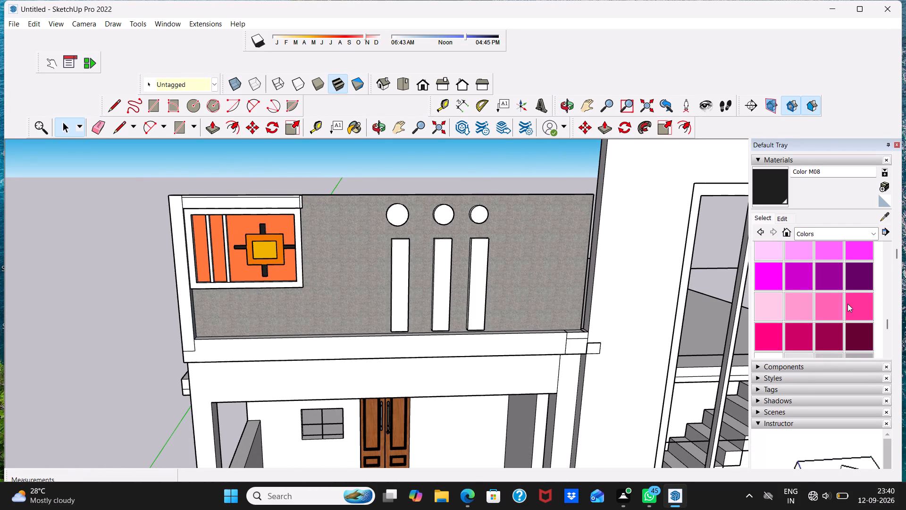
pyautogui.click(856, 305)
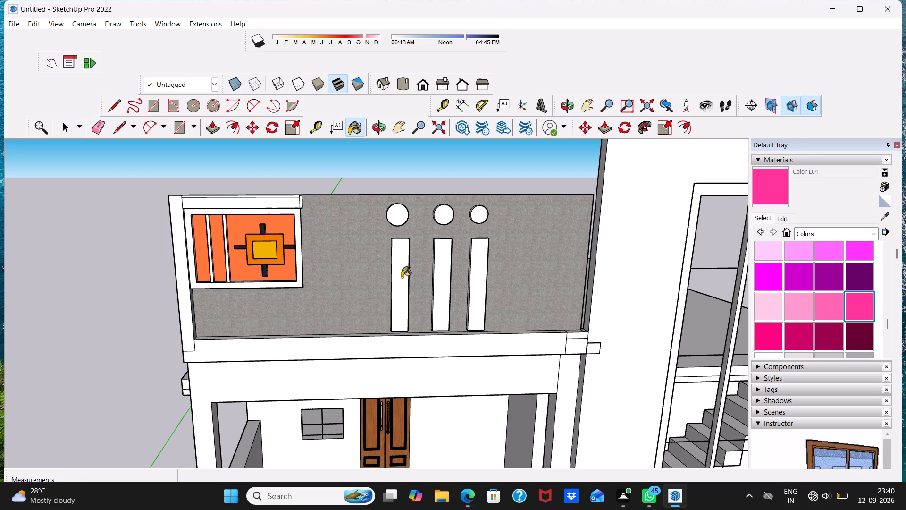
pyautogui.click(402, 277)
pyautogui.scroll(4, 444, 282)
pyautogui.click(444, 282)
pyautogui.click(509, 282)
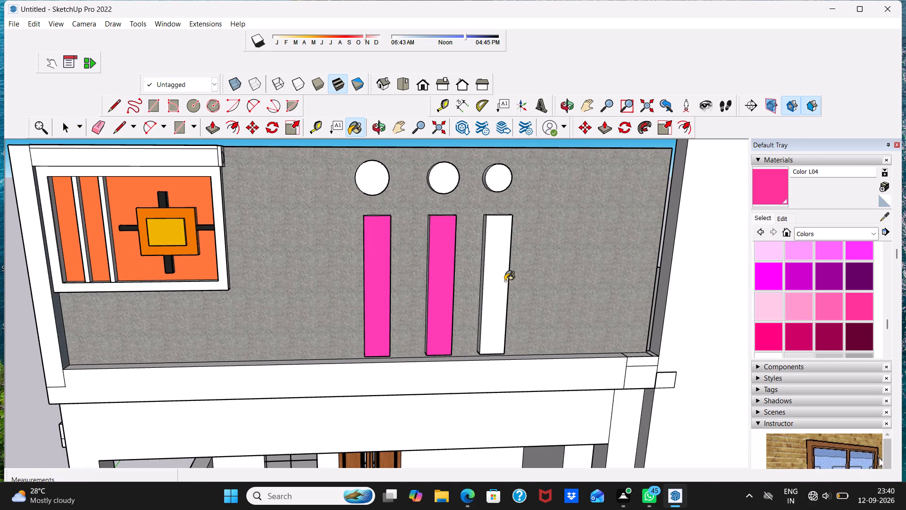
pyautogui.click(497, 281)
# Paint both side faces of the vertical strip farthest from the ornament with Color L04.
pyautogui.scroll(-6, 479, 273)
pyautogui.moveTo(478, 291); pyautogui.dragTo(598, 250, button='middle')
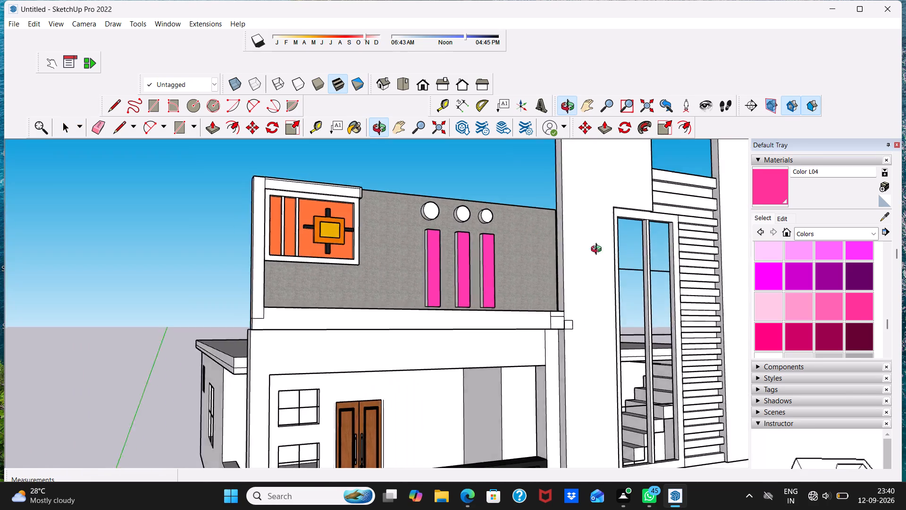
pyautogui.moveTo(598, 250); pyautogui.dragTo(637, 308, button='middle')
pyautogui.moveTo(485, 315); pyautogui.dragTo(166, 317, button='middle')
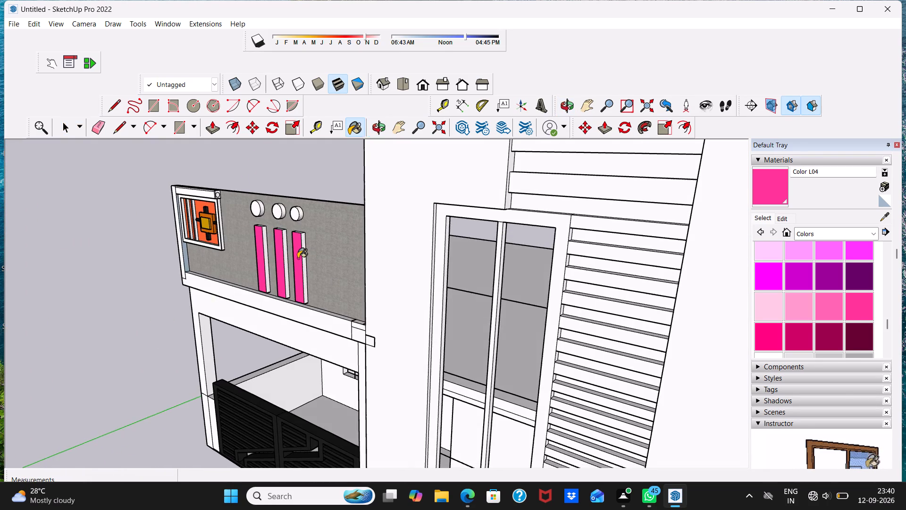
pyautogui.scroll(11, 298, 258)
pyautogui.click(314, 256)
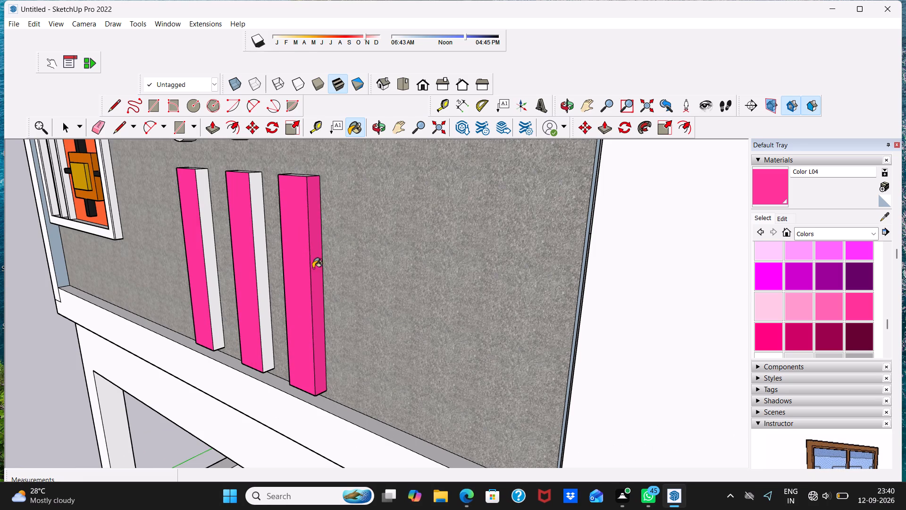
pyautogui.moveTo(261, 286); pyautogui.dragTo(383, 290, button='middle')
pyautogui.moveTo(432, 274); pyautogui.dragTo(511, 265, button='middle')
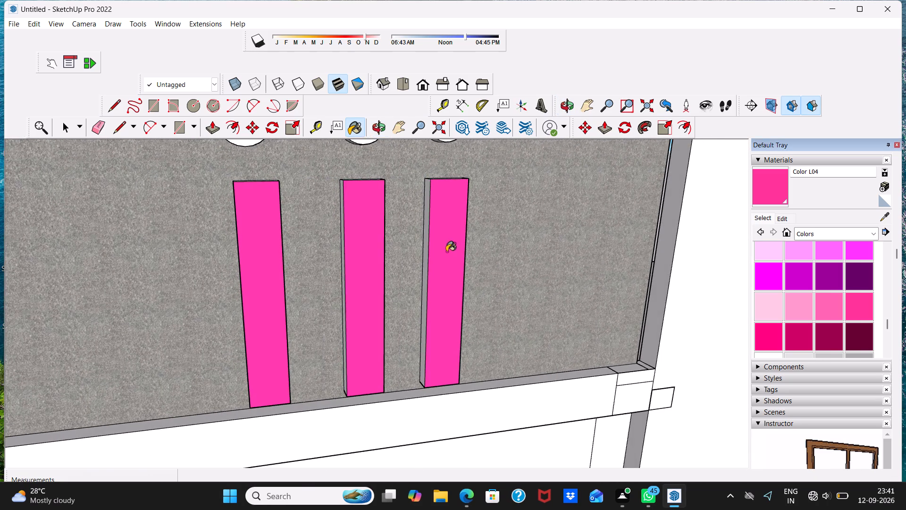
pyautogui.scroll(5, 429, 255)
pyautogui.click(421, 254)
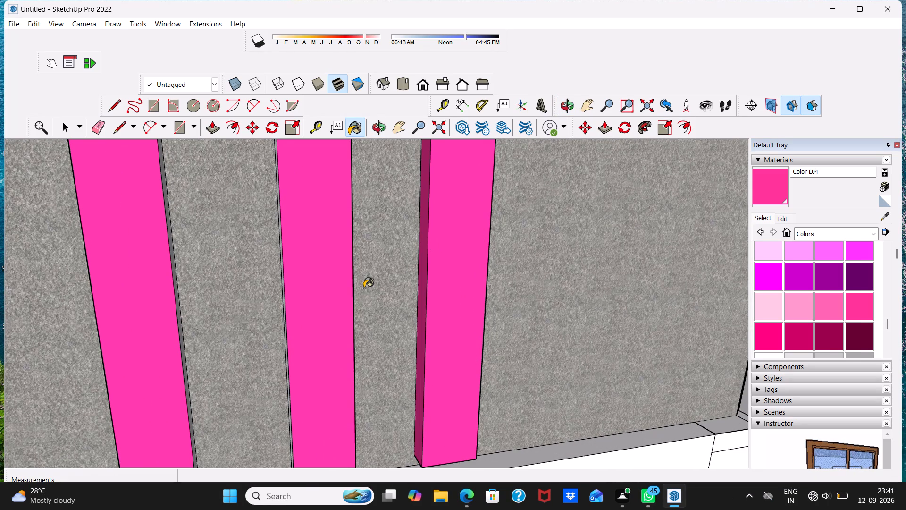
# Paint both side faces and the top of the middle vertical strip with Color L04.
pyautogui.moveTo(364, 288); pyautogui.dragTo(193, 290, button='middle')
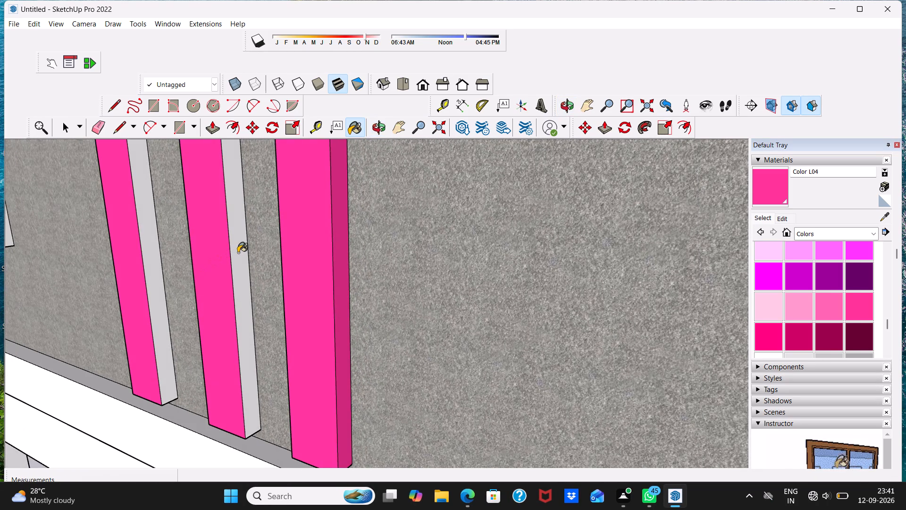
pyautogui.click(238, 253)
pyautogui.moveTo(200, 253); pyautogui.dragTo(513, 272, button='middle')
pyautogui.click(444, 272)
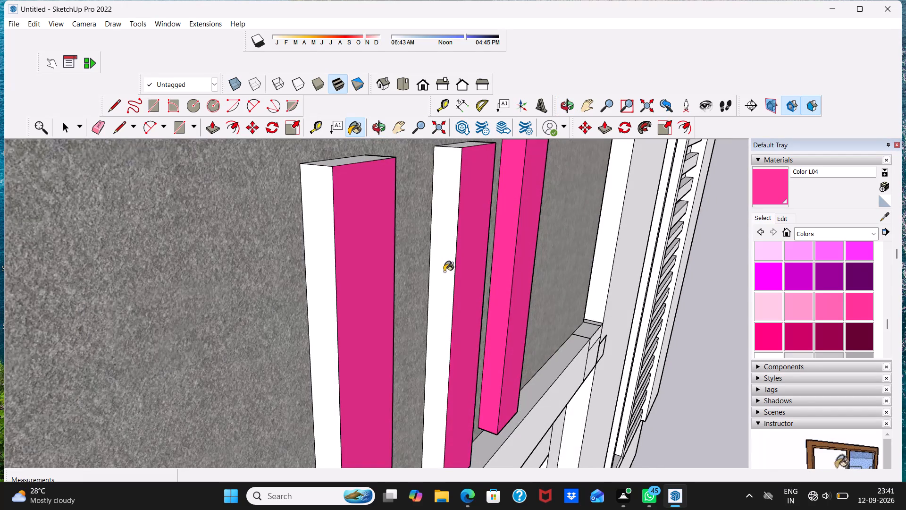
pyautogui.moveTo(445, 231); pyautogui.dragTo(409, 350, button='middle')
pyautogui.scroll(-1, 445, 231)
pyautogui.click(465, 214)
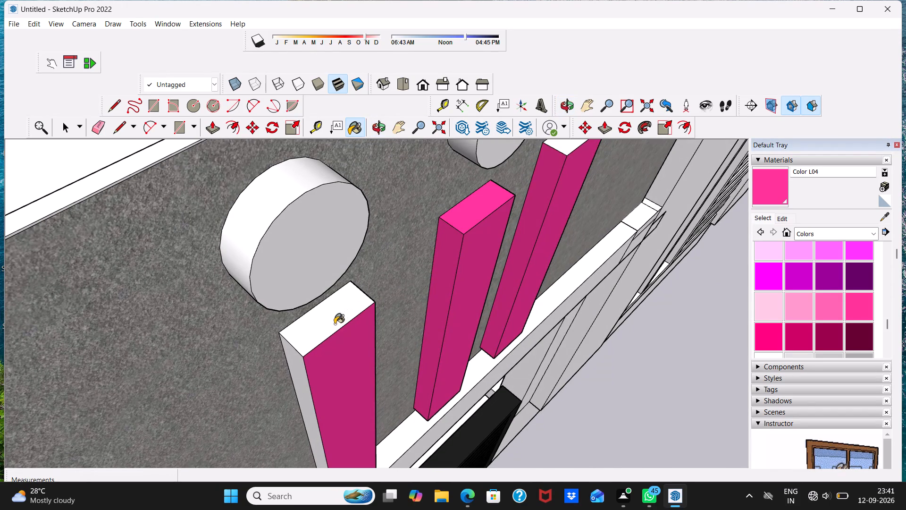
# Paint the top and both side faces of the vertical strip nearest the ornament with Color L04.
pyautogui.click(330, 321)
pyautogui.moveTo(329, 357); pyautogui.dragTo(417, 272, button='middle')
pyautogui.click(306, 388)
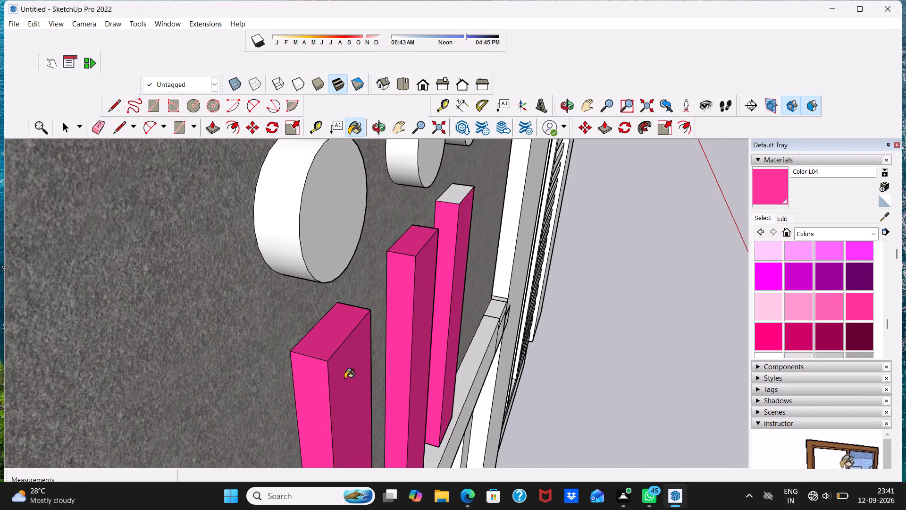
pyautogui.moveTo(375, 368); pyautogui.dragTo(0, 271, button='middle')
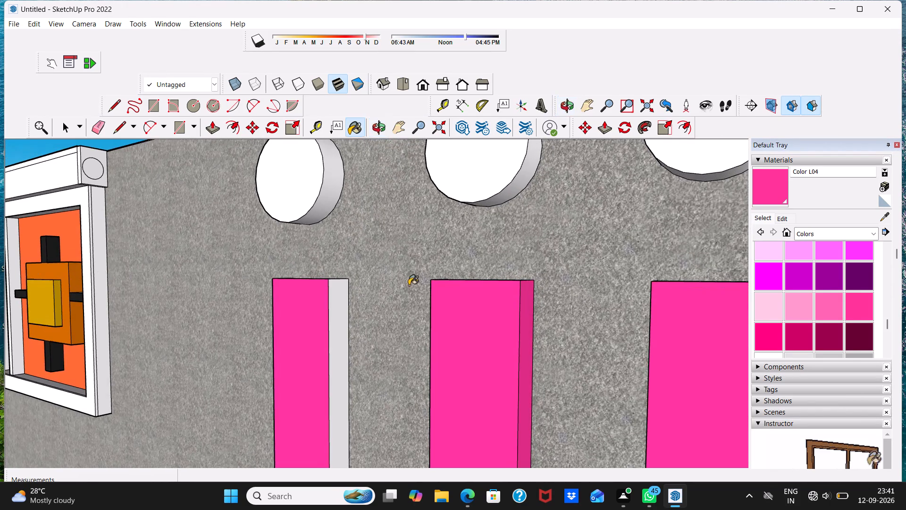
pyautogui.click(339, 323)
# Paint the bottom end faces of all three vertical strips with Color L04.
pyautogui.scroll(-8, 327, 330)
pyautogui.moveTo(310, 351); pyautogui.dragTo(394, 212, button='middle')
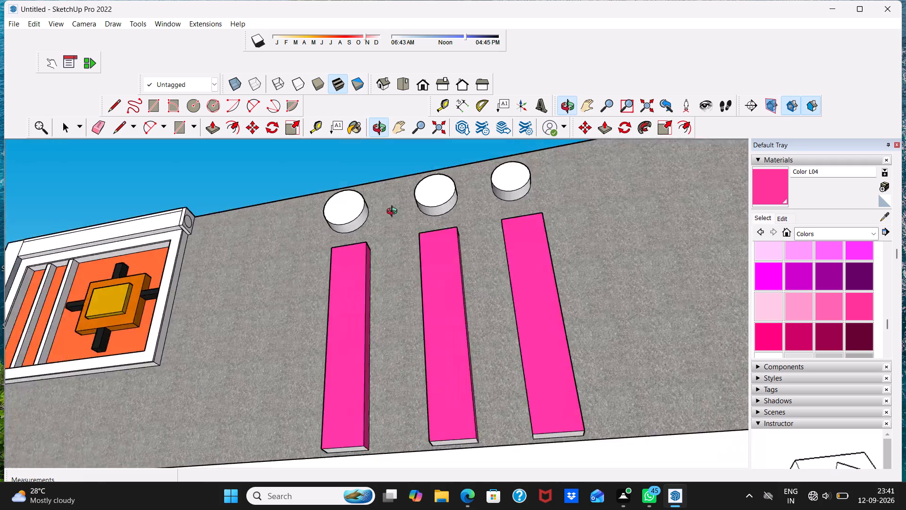
pyautogui.moveTo(394, 212); pyautogui.dragTo(423, 155, button='middle')
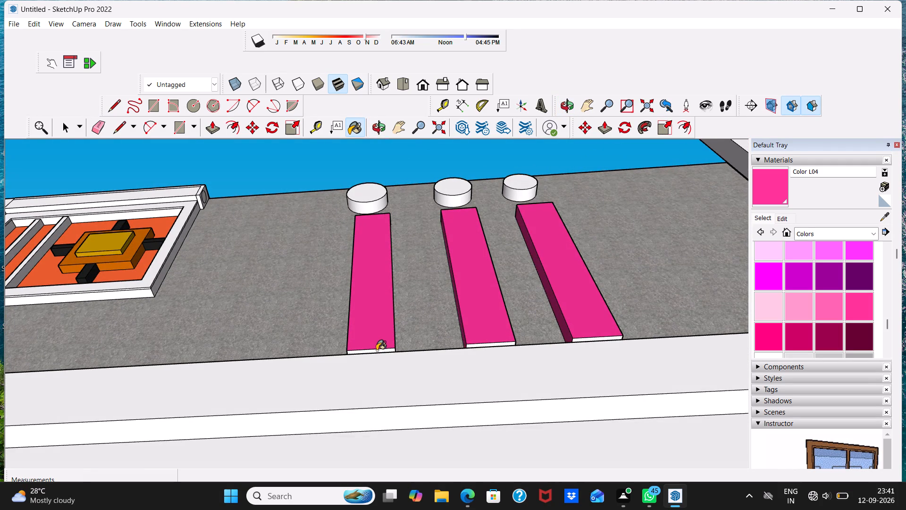
pyautogui.click(377, 350)
pyautogui.click(492, 344)
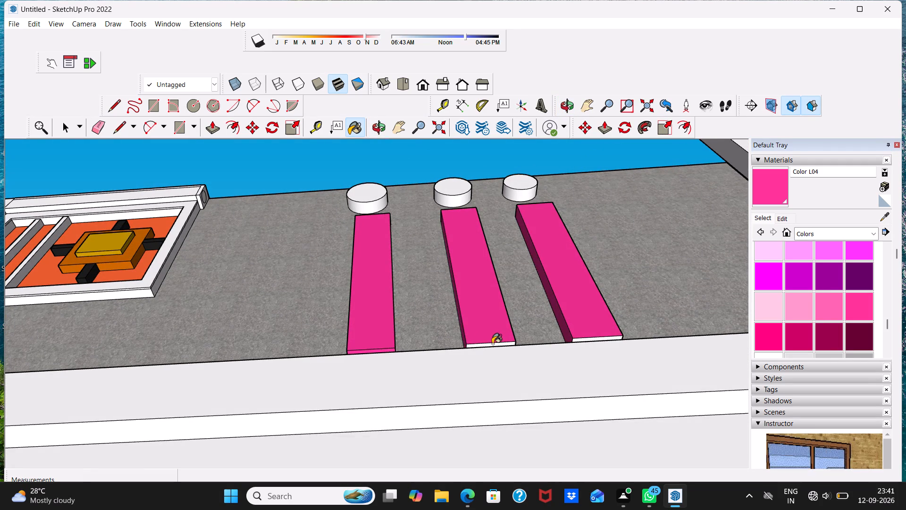
pyautogui.click(579, 339)
pyautogui.scroll(-4, 575, 311)
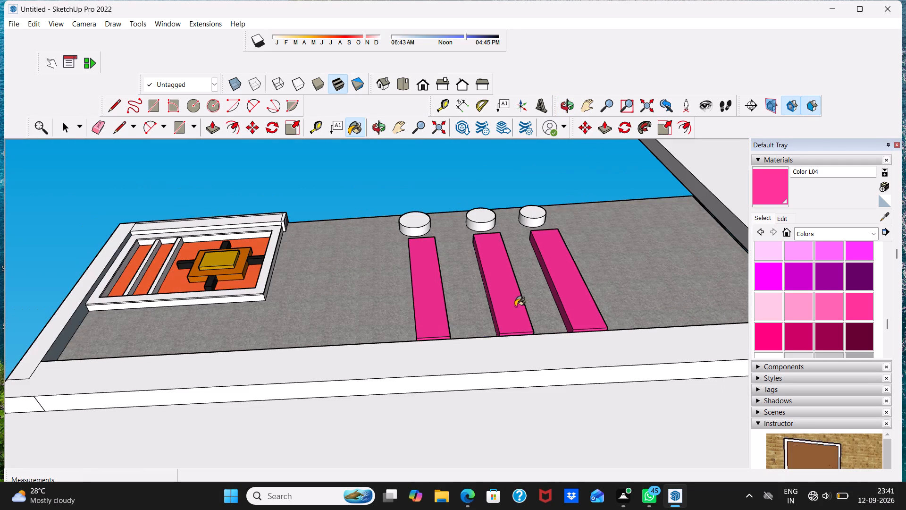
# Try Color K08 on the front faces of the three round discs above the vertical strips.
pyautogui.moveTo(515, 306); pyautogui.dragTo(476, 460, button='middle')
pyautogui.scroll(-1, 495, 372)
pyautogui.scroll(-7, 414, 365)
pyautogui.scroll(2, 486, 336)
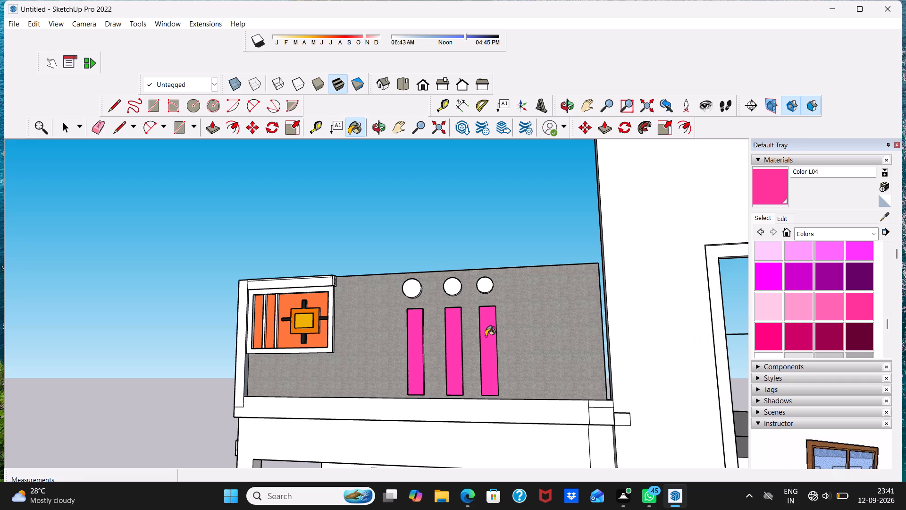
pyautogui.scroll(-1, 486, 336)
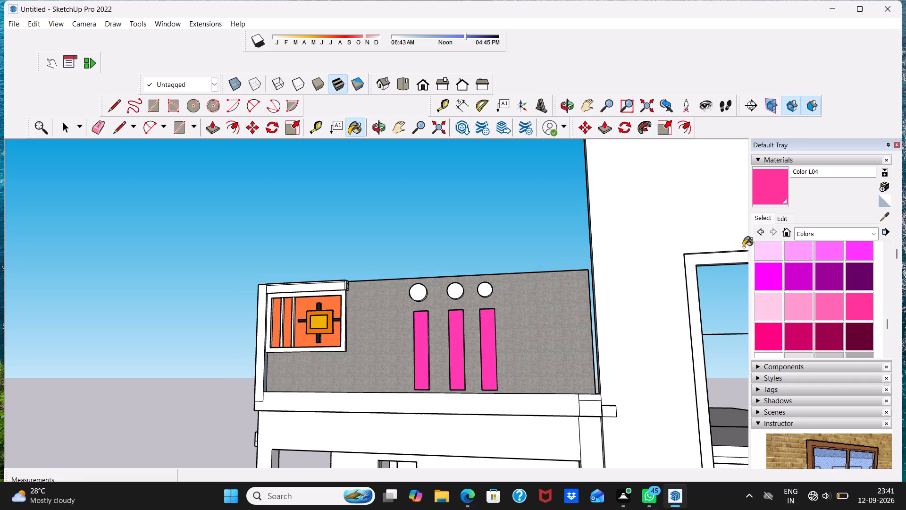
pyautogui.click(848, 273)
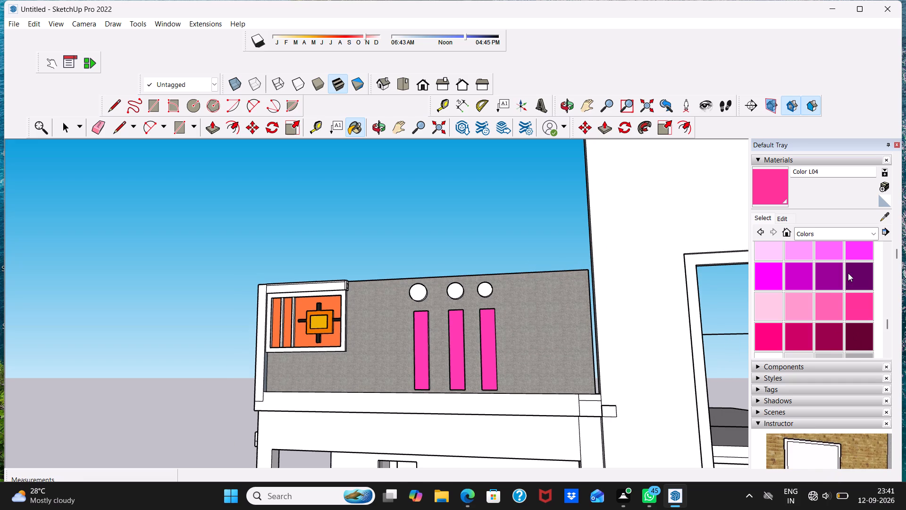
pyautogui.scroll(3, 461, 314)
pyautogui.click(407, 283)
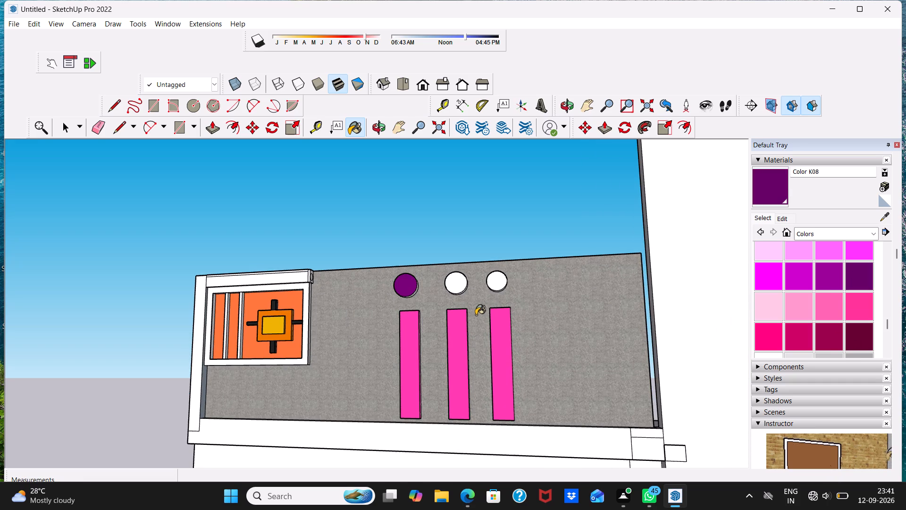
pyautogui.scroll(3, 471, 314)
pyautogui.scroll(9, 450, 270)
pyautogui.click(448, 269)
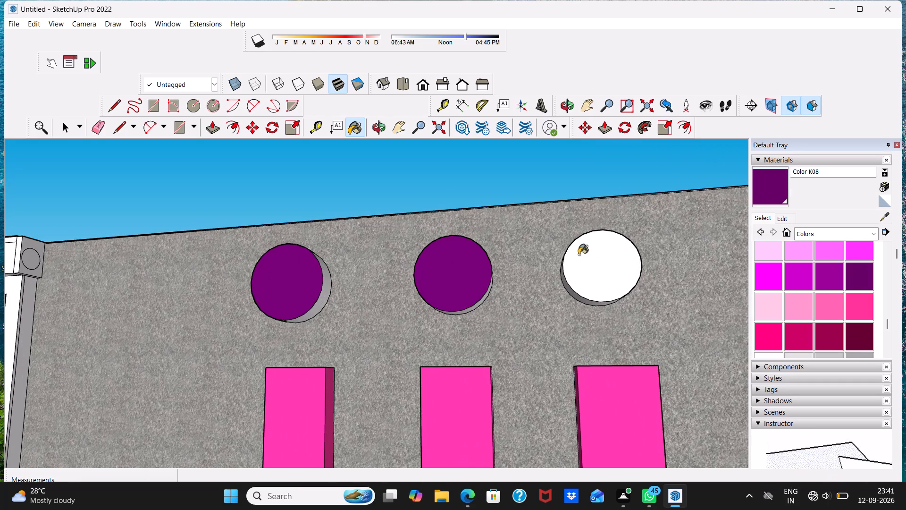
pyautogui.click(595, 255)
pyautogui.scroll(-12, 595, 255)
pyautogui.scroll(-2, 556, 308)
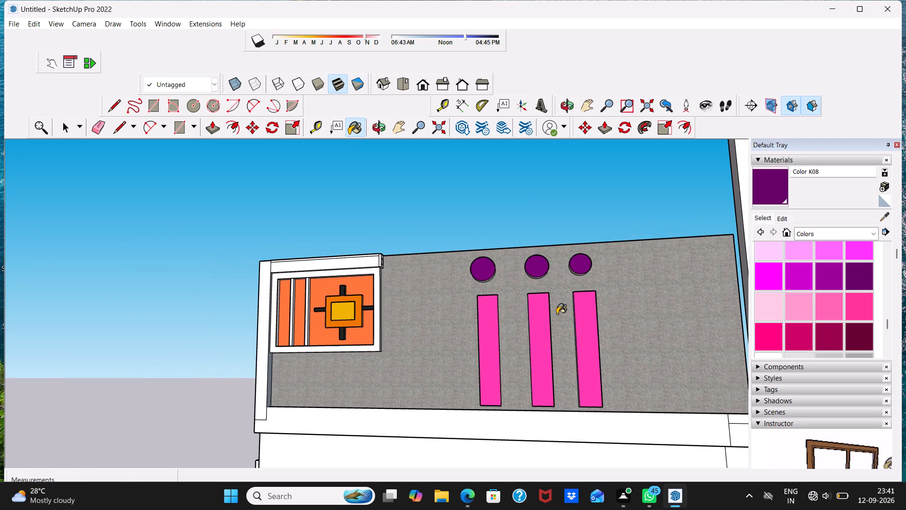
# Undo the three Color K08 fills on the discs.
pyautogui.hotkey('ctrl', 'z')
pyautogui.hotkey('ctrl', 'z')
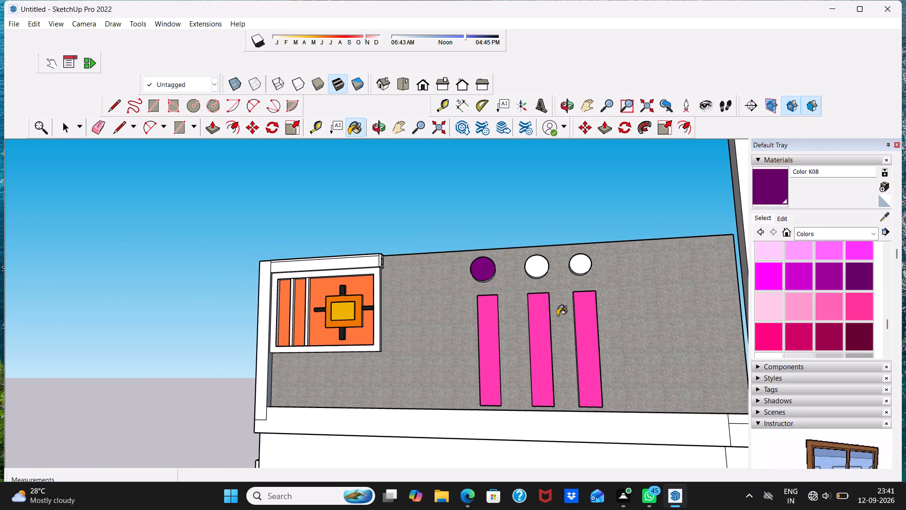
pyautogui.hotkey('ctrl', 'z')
# Paint the front faces of the three round discs above the strips with Color M06.
pyautogui.scroll(-1, 806, 336)
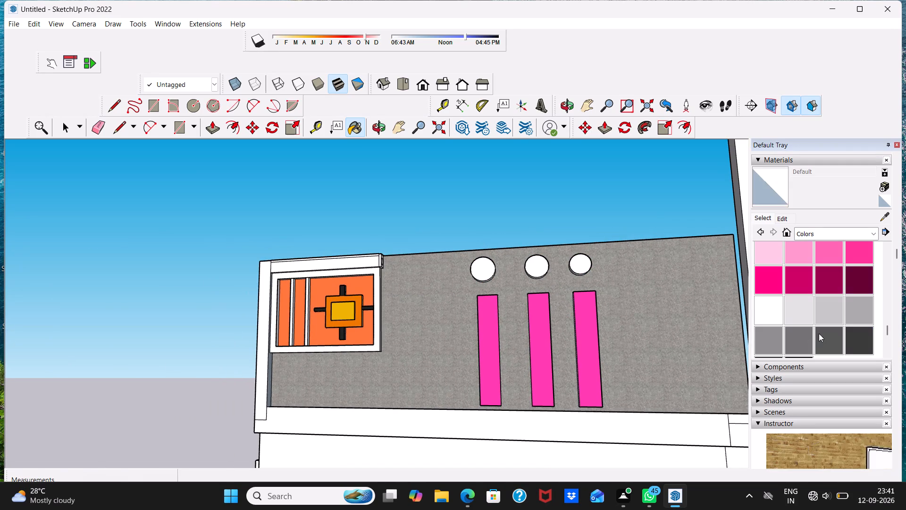
pyautogui.click(822, 333)
pyautogui.scroll(3, 497, 251)
pyautogui.click(483, 279)
pyautogui.scroll(2, 505, 276)
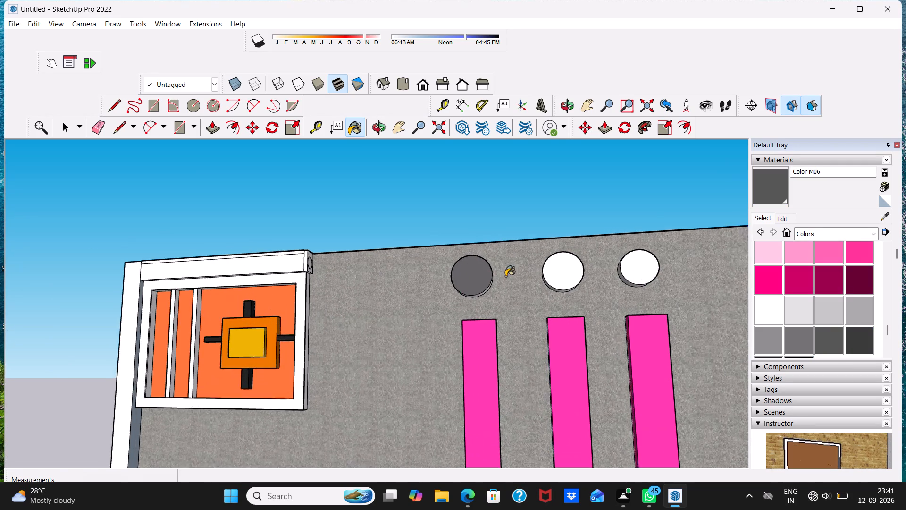
pyautogui.scroll(1, 505, 276)
pyautogui.click(558, 274)
pyautogui.click(651, 263)
pyautogui.scroll(3, 644, 274)
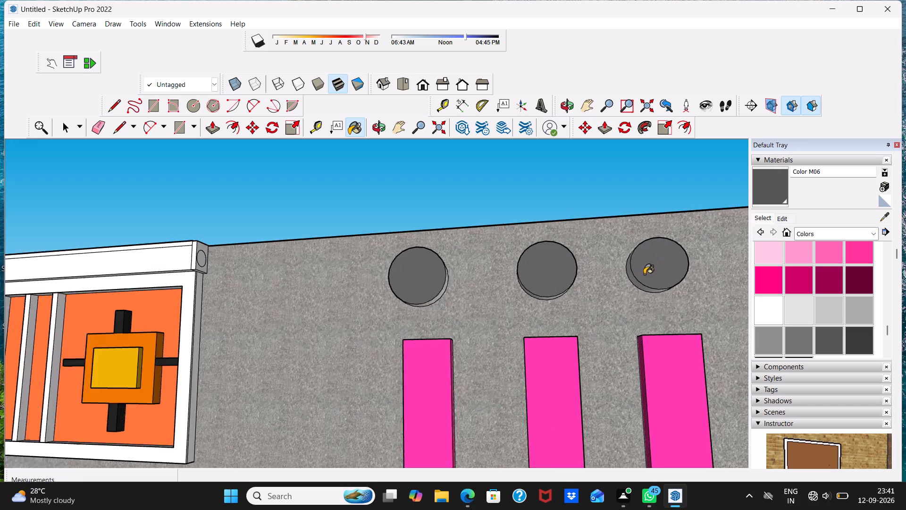
# Paint the curved rims of the three round discs with Color M06.
pyautogui.scroll(2, 644, 274)
pyautogui.moveTo(495, 291); pyautogui.dragTo(503, 214, button='middle')
pyautogui.scroll(1, 503, 216)
pyautogui.scroll(-5, 501, 240)
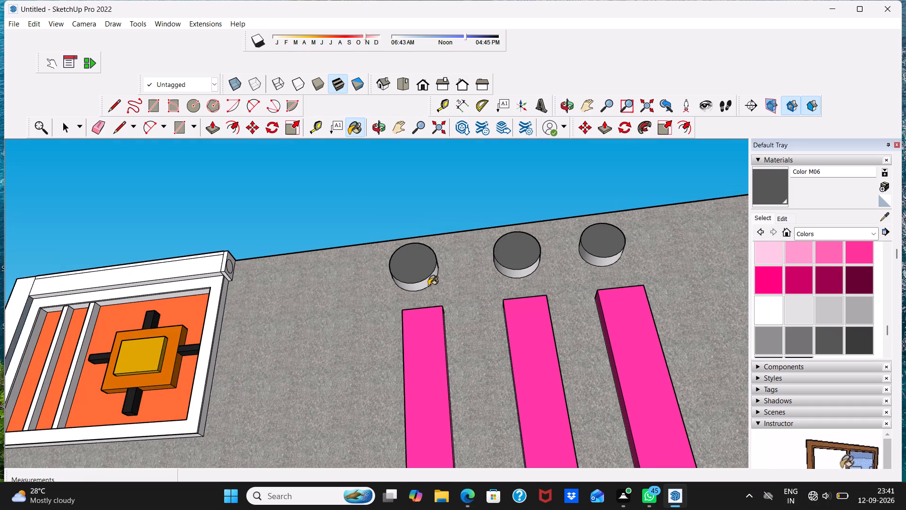
pyautogui.click(428, 285)
pyautogui.click(530, 270)
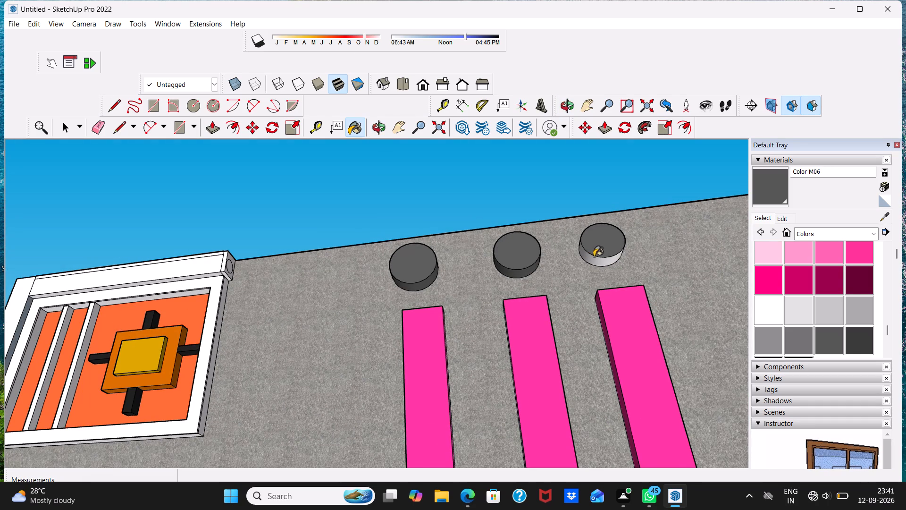
pyautogui.click(596, 259)
# Paint the front of the top bar above the ornament, its narrow upper strip and its projecting end block with Color M06.
pyautogui.scroll(-6, 595, 243)
pyautogui.moveTo(495, 245); pyautogui.dragTo(512, 346, button='middle')
pyautogui.scroll(-2, 512, 344)
pyautogui.scroll(1, 525, 356)
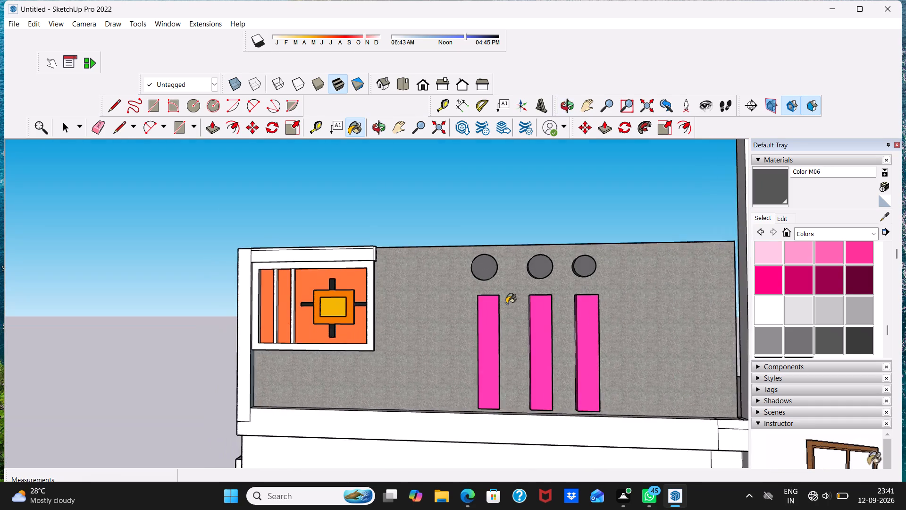
pyautogui.scroll(-4, 504, 298)
pyautogui.scroll(5, 436, 336)
pyautogui.scroll(5, 390, 308)
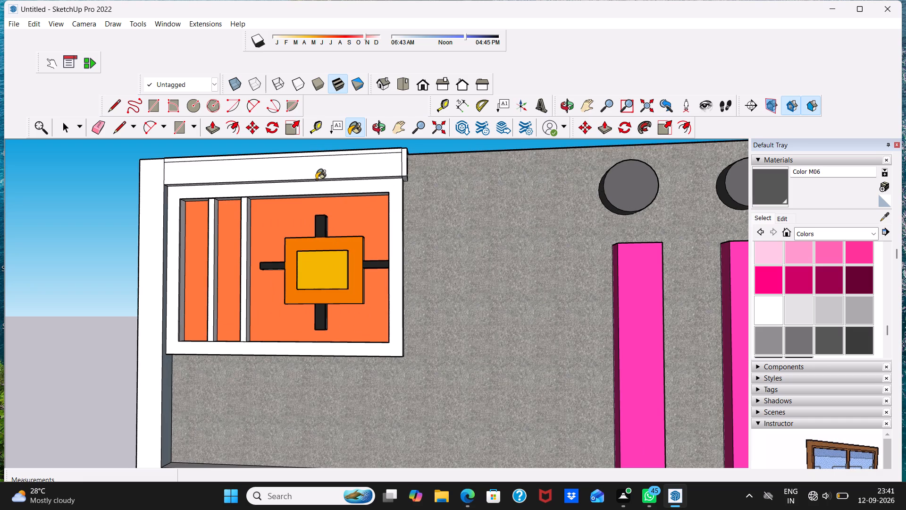
pyautogui.click(313, 171)
pyautogui.scroll(-8, 315, 178)
pyautogui.scroll(6, 343, 168)
pyautogui.scroll(-1, 343, 170)
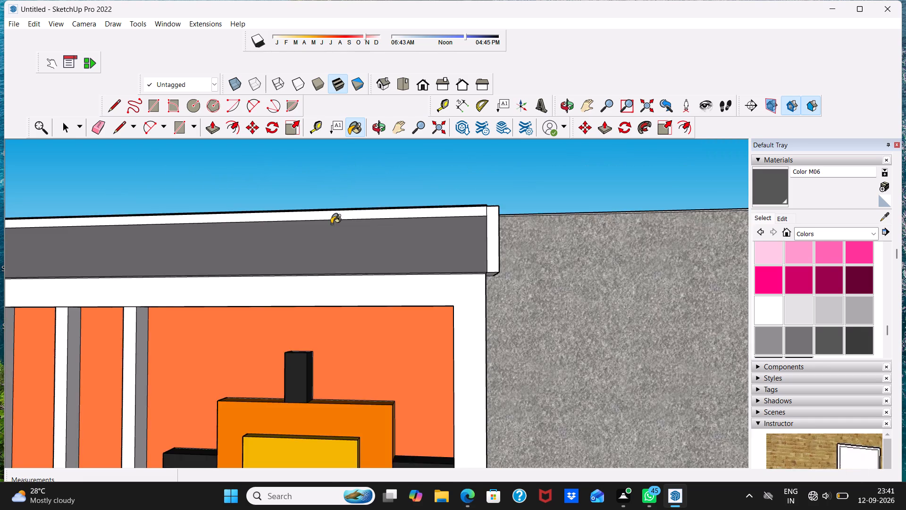
pyautogui.scroll(1, 331, 224)
pyautogui.scroll(-1, 333, 216)
pyautogui.click(339, 213)
pyautogui.scroll(-2, 380, 230)
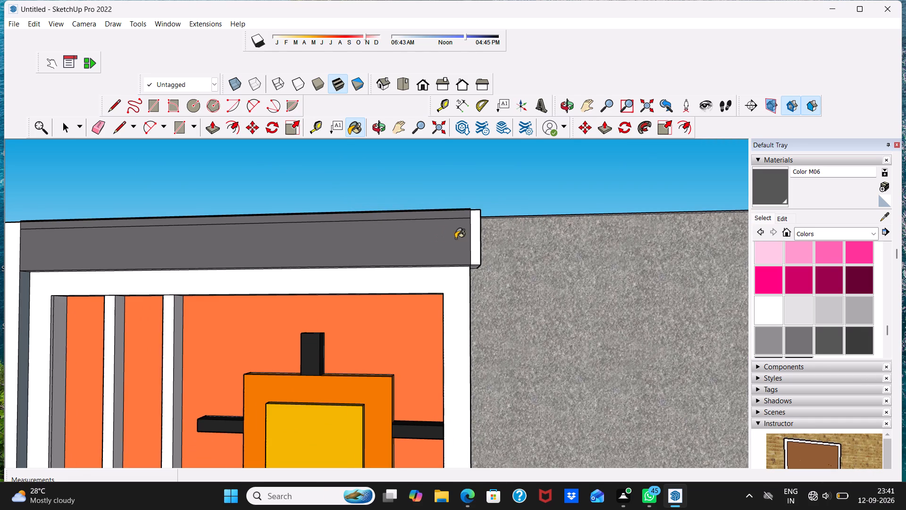
pyautogui.click(478, 243)
pyautogui.scroll(1, 448, 242)
pyautogui.scroll(-7, 448, 242)
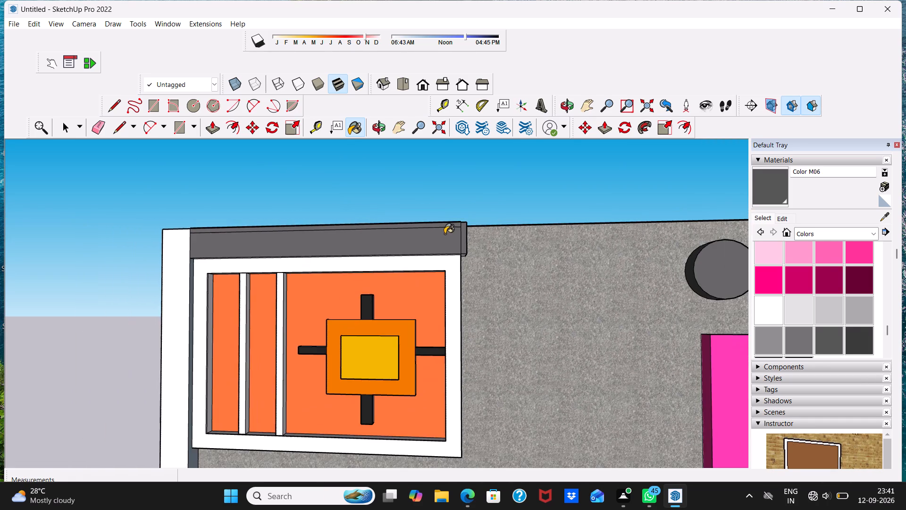
# Paint the front of the vertical band at the parapet's outer edge beside the ornament with Color M06.
pyautogui.moveTo(445, 234); pyautogui.dragTo(475, 236, button='middle')
pyautogui.click(159, 233)
pyautogui.scroll(-2, 159, 235)
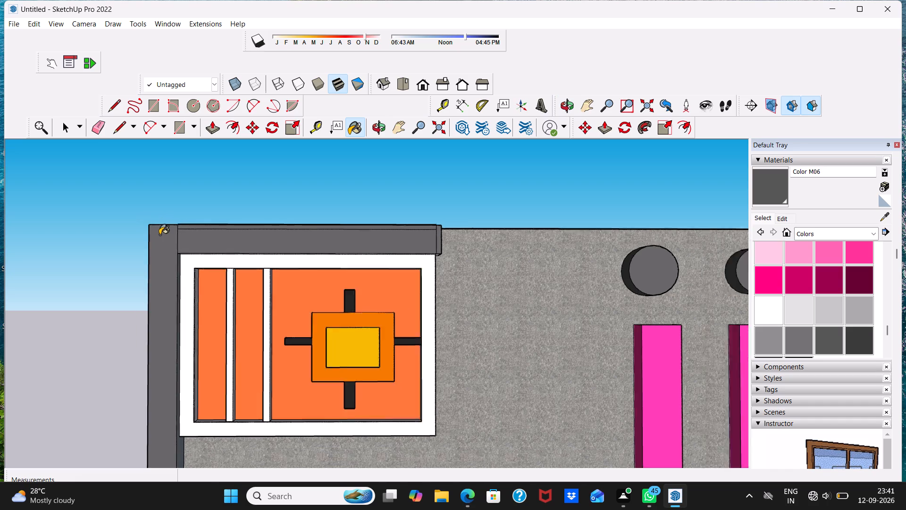
pyautogui.scroll(-6, 159, 235)
# Paint the end face of the top bar, including the circle on it, with Color M06.
pyautogui.moveTo(171, 254); pyautogui.dragTo(57, 214, button='middle')
pyautogui.scroll(4, 207, 231)
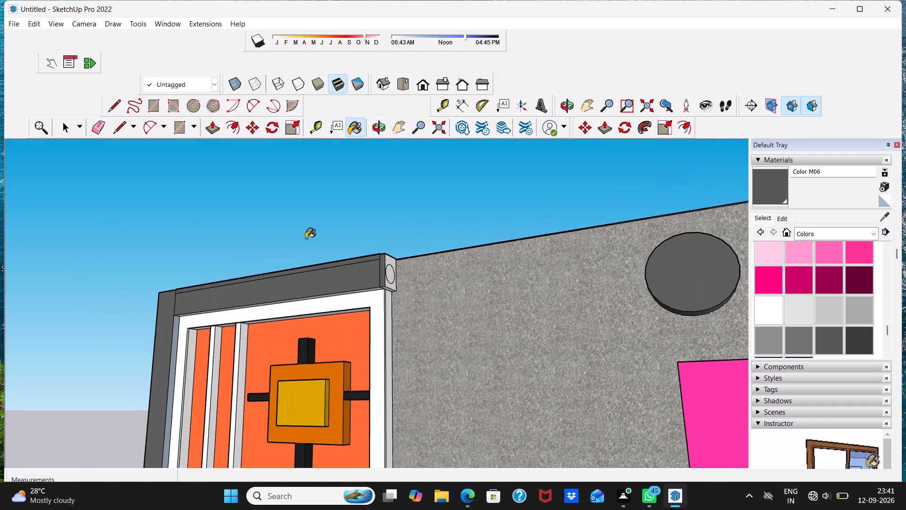
pyautogui.scroll(3, 385, 261)
pyautogui.click(386, 271)
pyautogui.click(384, 264)
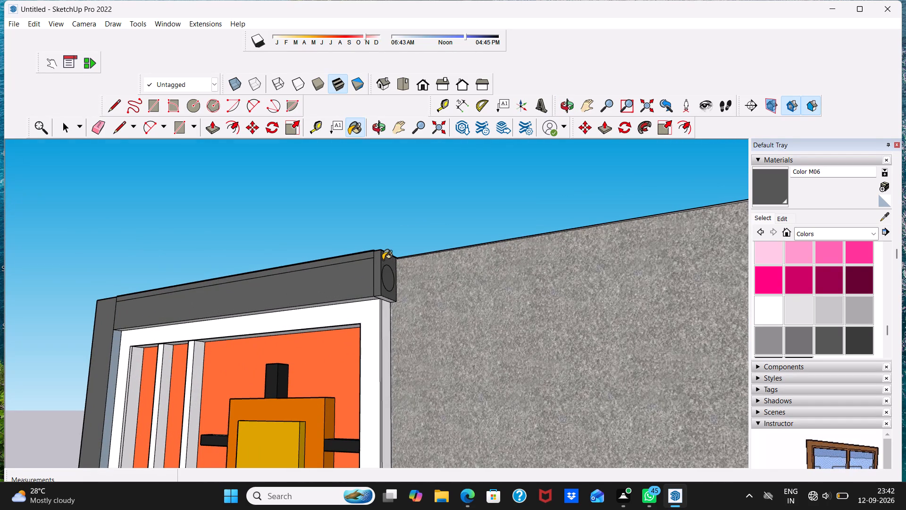
pyautogui.scroll(-4, 383, 260)
pyautogui.scroll(4, 389, 281)
# Paint the underside of the top bar and the inner side of the vertical edge band with Color M06.
pyautogui.moveTo(387, 292); pyautogui.dragTo(400, 222, button='middle')
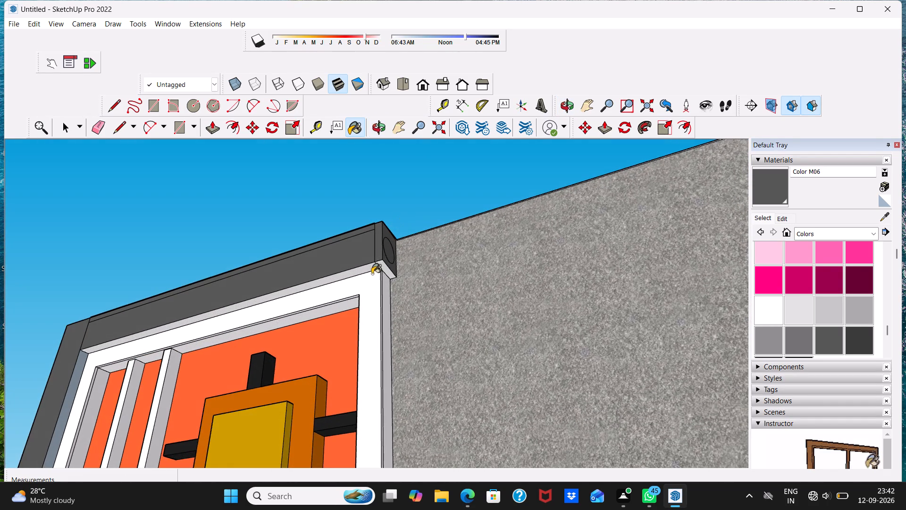
pyautogui.click(381, 264)
pyautogui.click(367, 266)
pyautogui.scroll(-3, 258, 263)
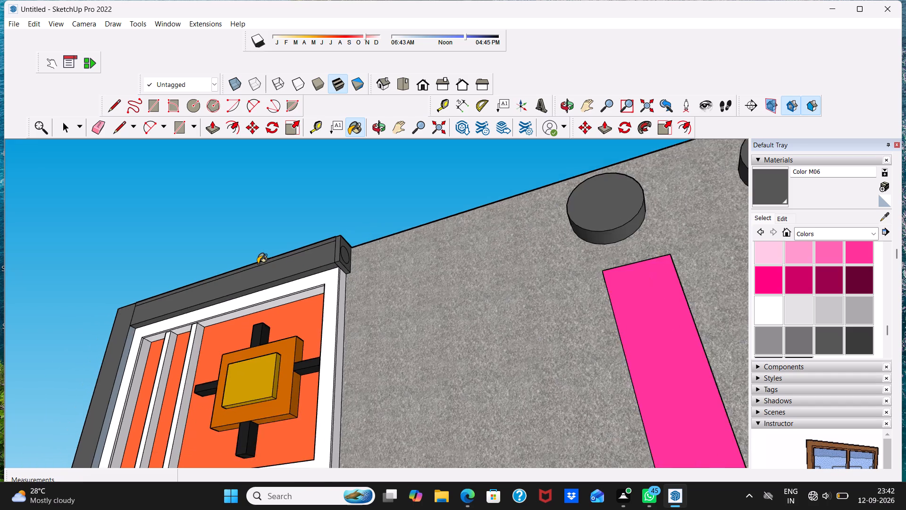
pyautogui.scroll(-3, 258, 263)
pyautogui.scroll(4, 164, 324)
pyautogui.click(147, 338)
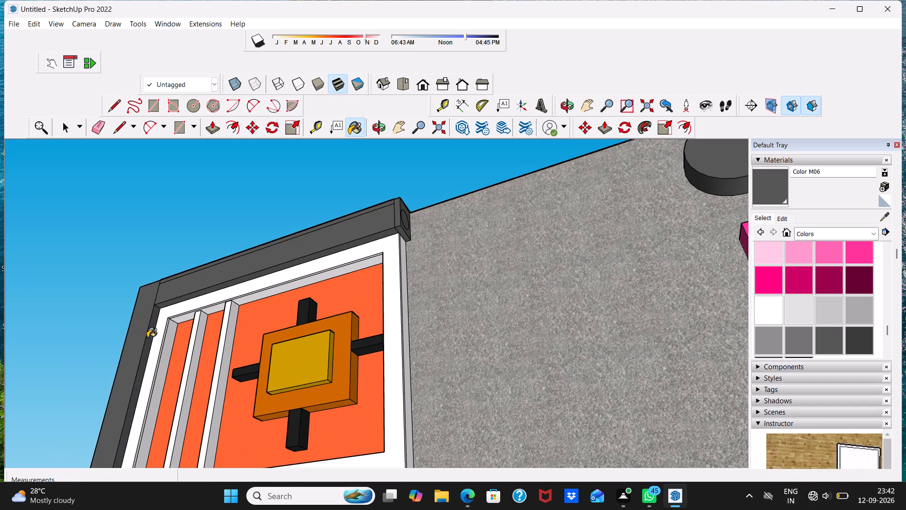
# Paint the front of the horizontal band below the stone parapet wall with Color M06, and undo the extra fill at its outer corner.
pyautogui.scroll(-9, 158, 314)
pyautogui.moveTo(173, 294); pyautogui.dragTo(295, 314, button='middle')
pyautogui.scroll(-5, 208, 306)
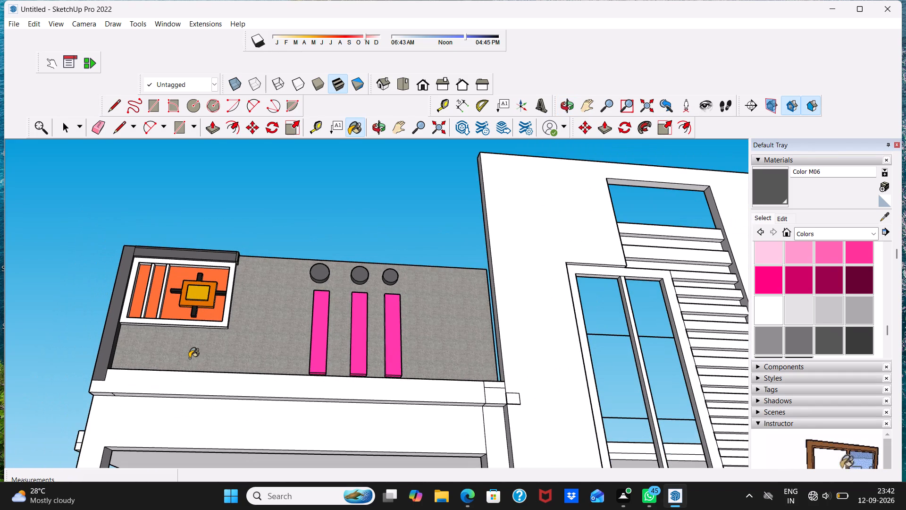
pyautogui.scroll(-1, 179, 369)
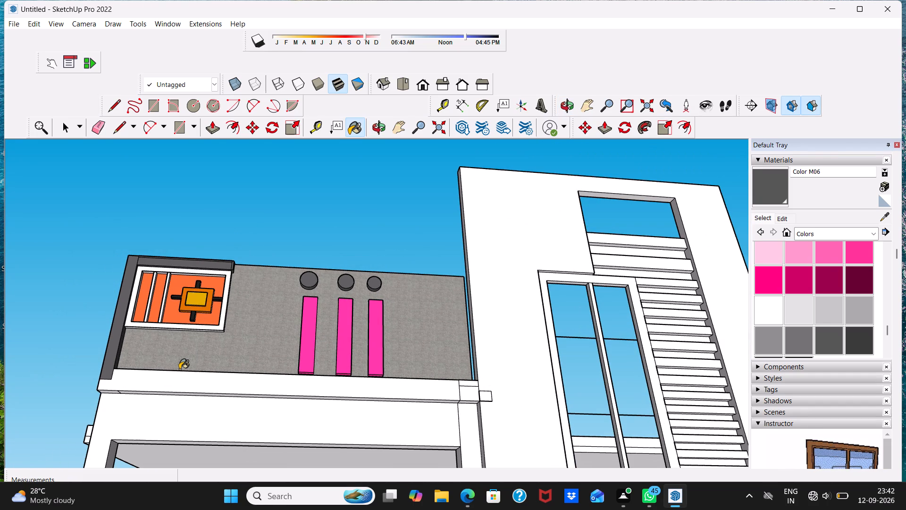
pyautogui.click(126, 376)
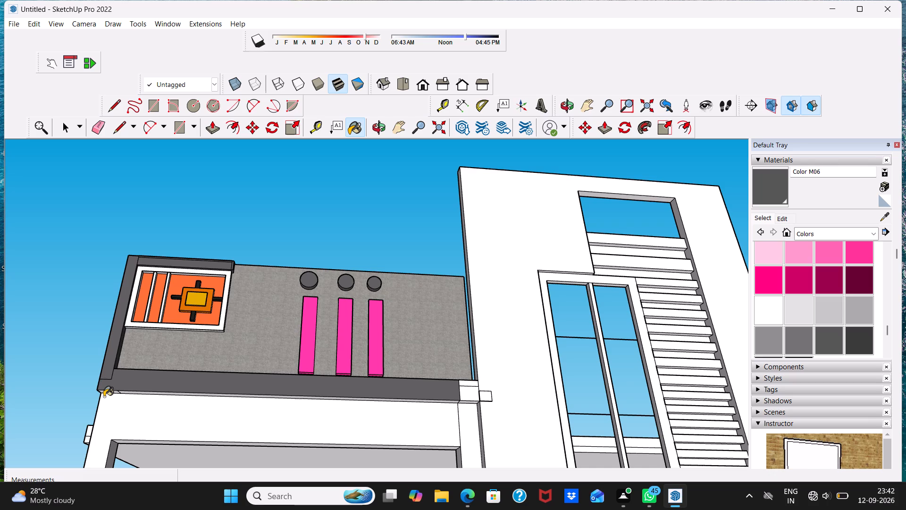
pyautogui.click(104, 397)
pyautogui.hotkey('ctrl', 'z')
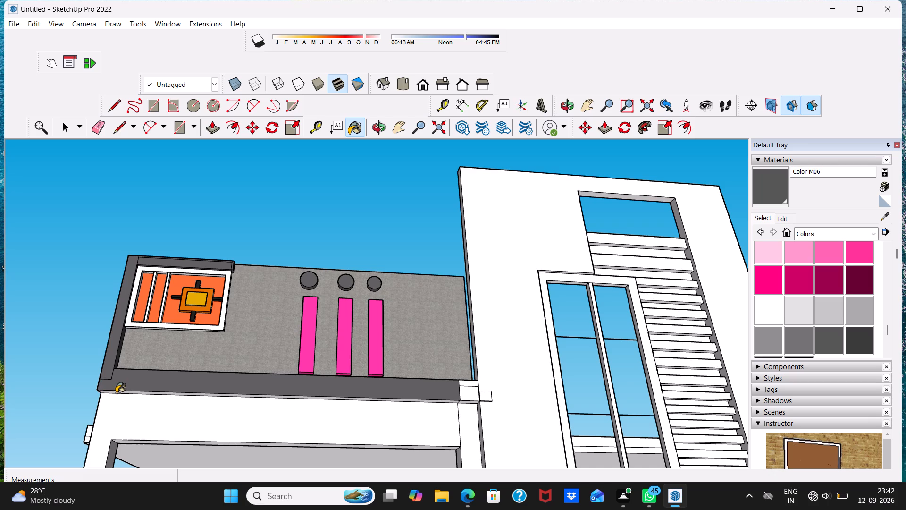
# Paint the underside of the horizontal band below the parapet wall and its outer corner piece with Color M06.
pyautogui.moveTo(148, 396); pyautogui.dragTo(176, 295, button='middle')
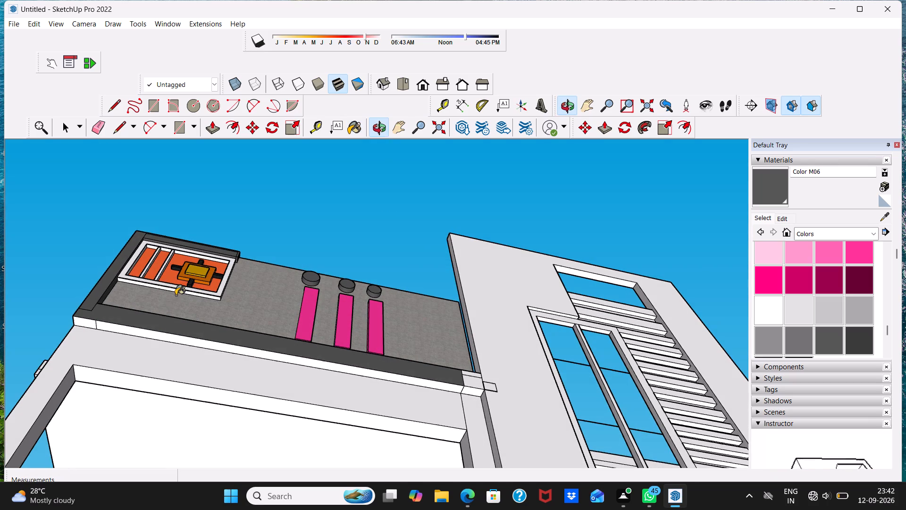
pyautogui.click(145, 332)
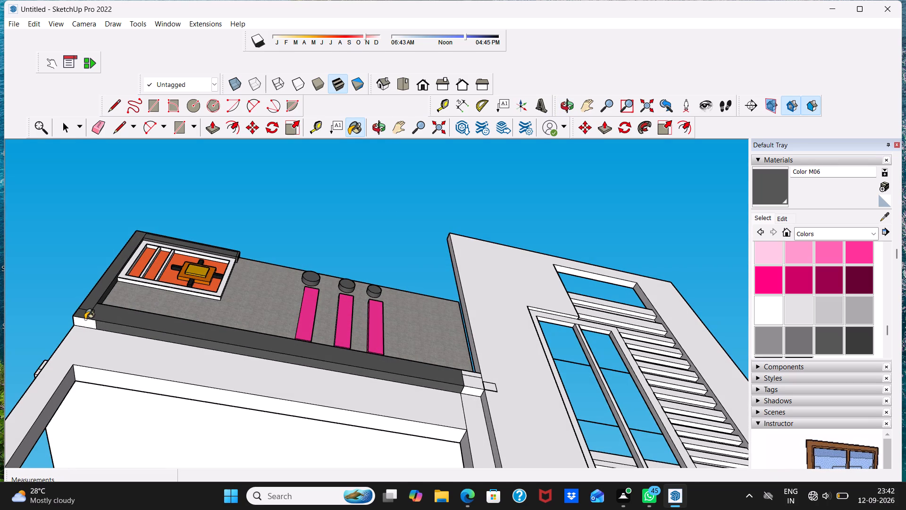
pyautogui.click(84, 321)
# Paint the front, underside and narrow upper strip of the horizontal band's end piece beside the stair tower with Color M06.
pyautogui.moveTo(177, 303); pyautogui.dragTo(146, 403, button='middle')
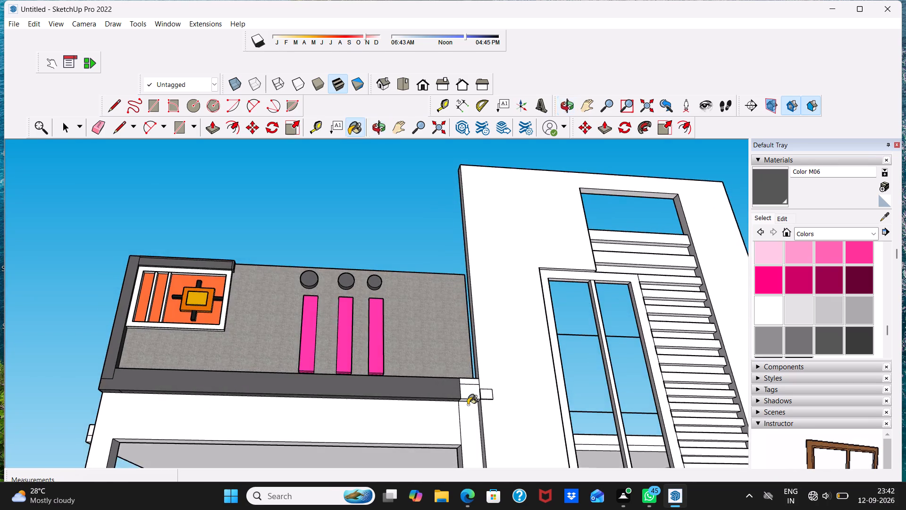
pyautogui.scroll(4, 478, 405)
pyautogui.click(455, 381)
pyautogui.scroll(6, 455, 400)
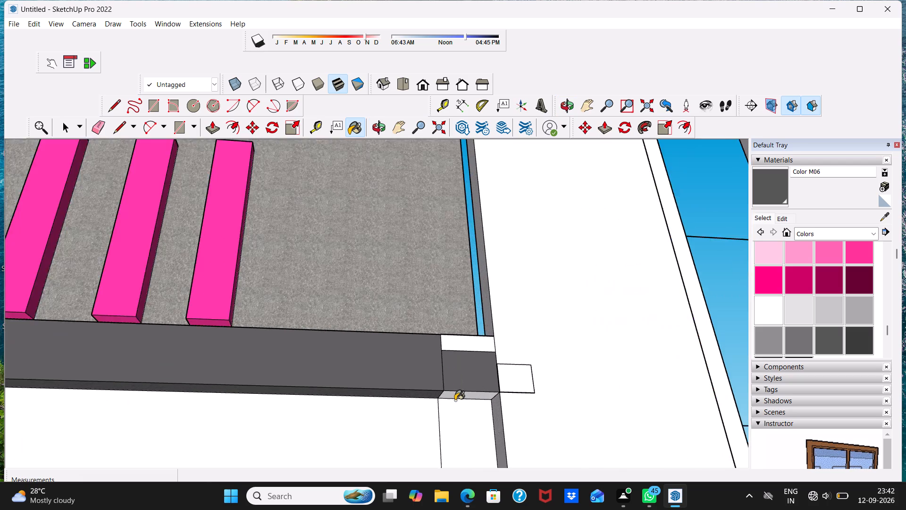
pyautogui.scroll(5, 455, 400)
pyautogui.click(457, 392)
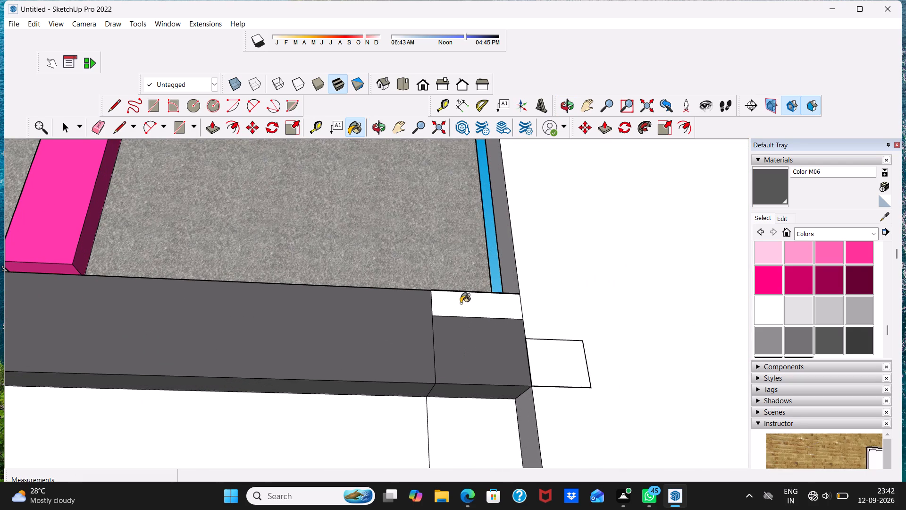
pyautogui.click(461, 303)
# Paint the top ledge of the horizontal band, including the end piece beside the tower, with Color M06.
pyautogui.scroll(-1, 434, 296)
pyautogui.moveTo(434, 296); pyautogui.dragTo(434, 506, button='middle')
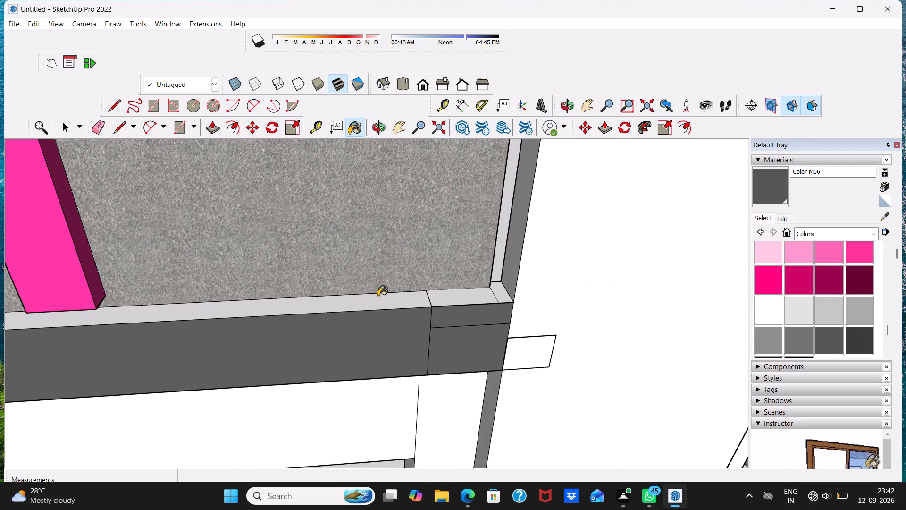
pyautogui.click(378, 296)
pyautogui.click(455, 297)
# Paint the top faces of the edge band and top bar above the ornament, including the narrow ledge and end piece, with Color M06.
pyautogui.scroll(-4, 327, 288)
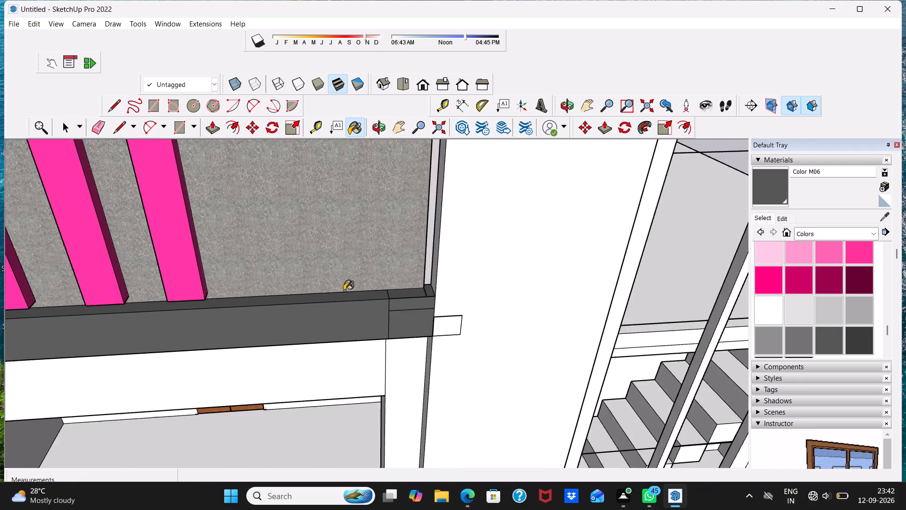
pyautogui.scroll(-18, 344, 290)
pyautogui.scroll(5, 76, 279)
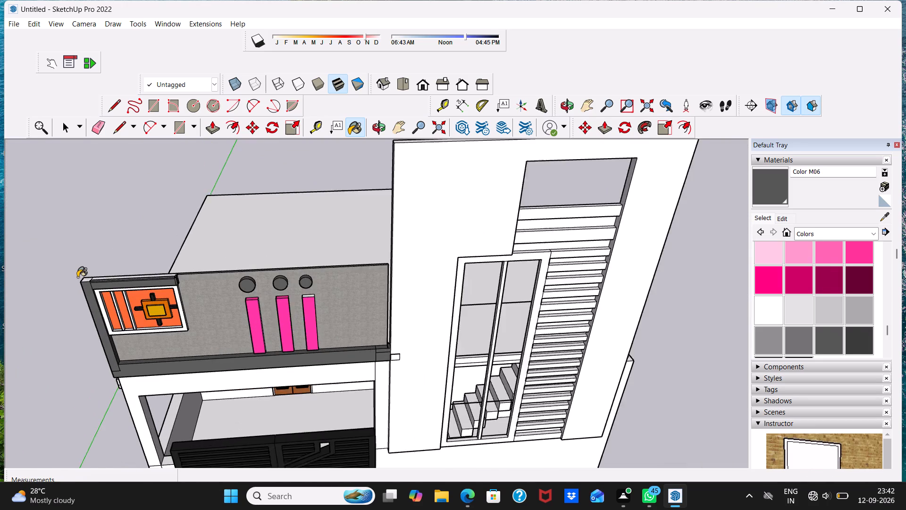
pyautogui.scroll(2, 77, 277)
pyautogui.click(89, 280)
pyautogui.click(134, 278)
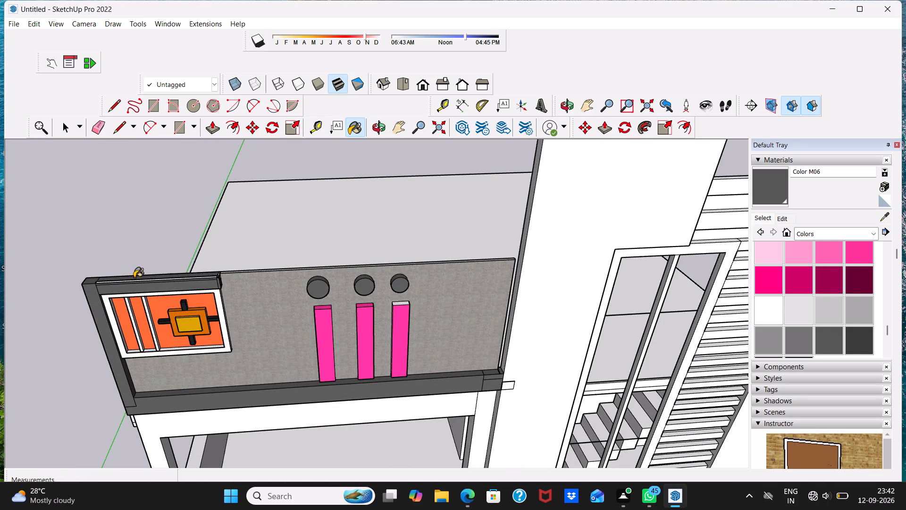
pyautogui.scroll(11, 126, 277)
pyautogui.click(100, 289)
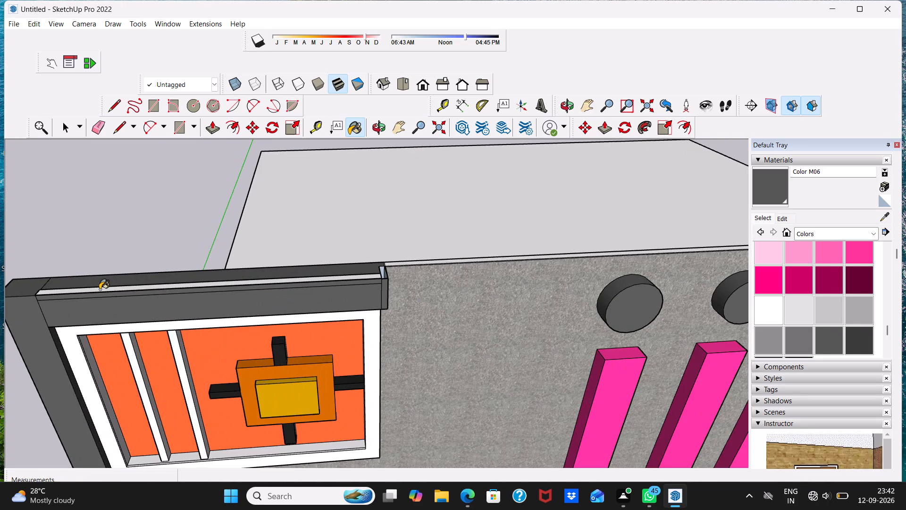
pyautogui.scroll(-6, 100, 289)
pyautogui.scroll(-1, 196, 276)
pyautogui.scroll(5, 222, 277)
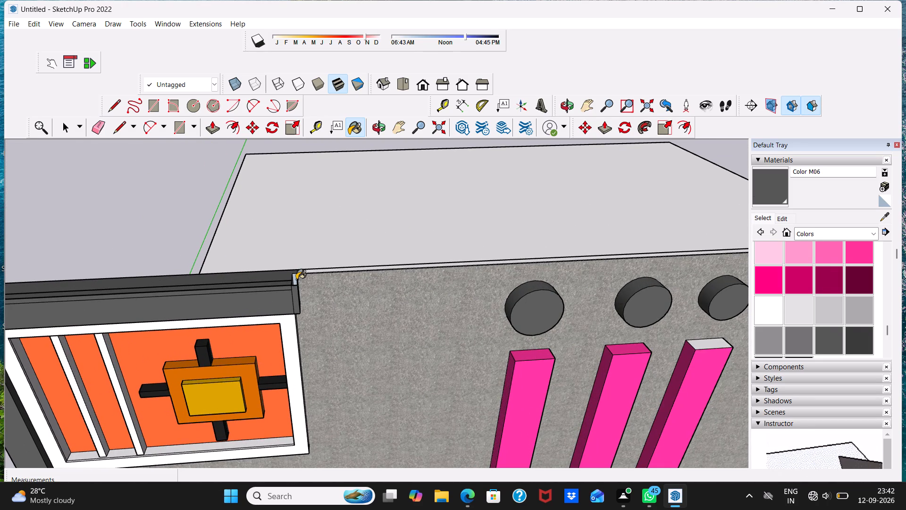
pyautogui.click(296, 280)
pyautogui.click(293, 282)
pyautogui.scroll(-8, 293, 288)
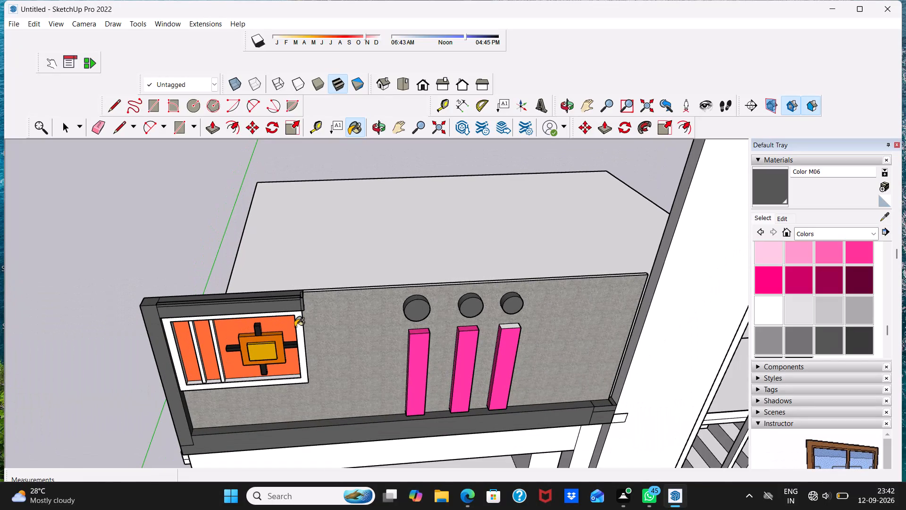
# Examine the painted parapet bands and the whole front elevation from several angles and distances.
pyautogui.press('space')
pyautogui.moveTo(150, 407); pyautogui.dragTo(129, 158, button='middle')
pyautogui.scroll(1, 214, 226)
pyautogui.scroll(-2, 223, 252)
pyautogui.moveTo(226, 269); pyautogui.dragTo(231, 355, button='middle')
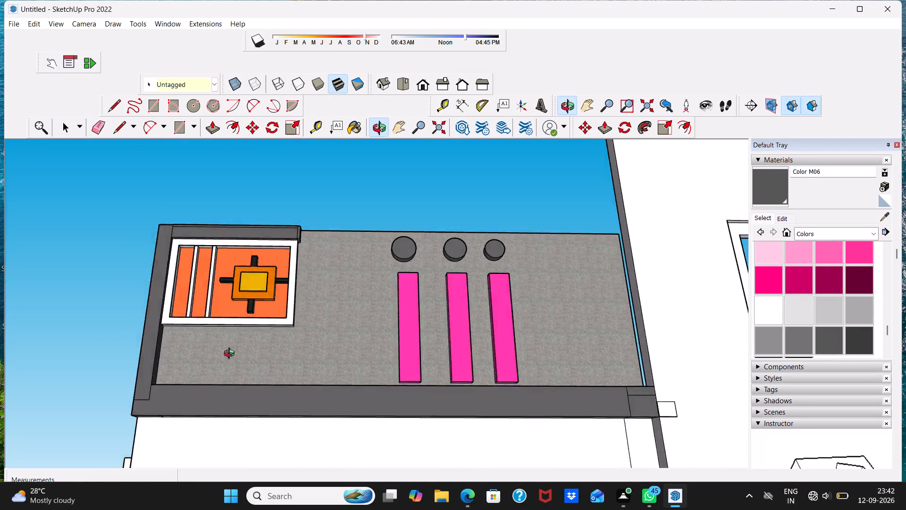
pyautogui.moveTo(231, 355); pyautogui.dragTo(241, 441, button='middle')
pyautogui.scroll(2, 264, 428)
pyautogui.scroll(-7, 320, 333)
pyautogui.scroll(-4, 380, 390)
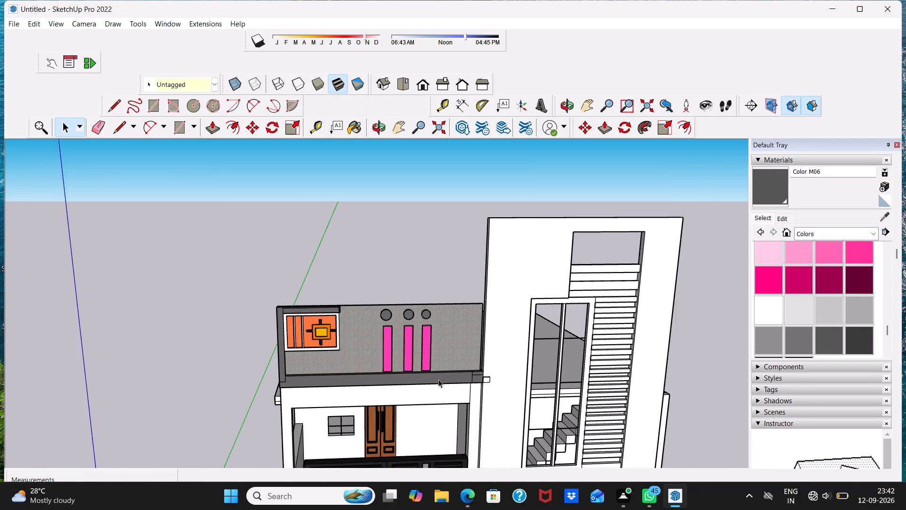
pyautogui.scroll(3, 441, 383)
pyautogui.scroll(-9, 453, 386)
pyautogui.scroll(4, 498, 377)
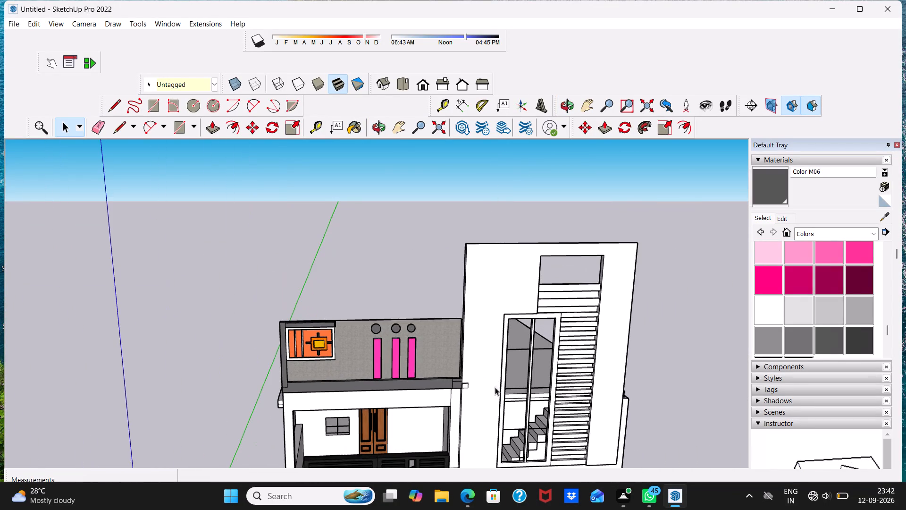
pyautogui.scroll(-9, 421, 389)
pyautogui.moveTo(386, 398); pyautogui.dragTo(323, 317, button='middle')
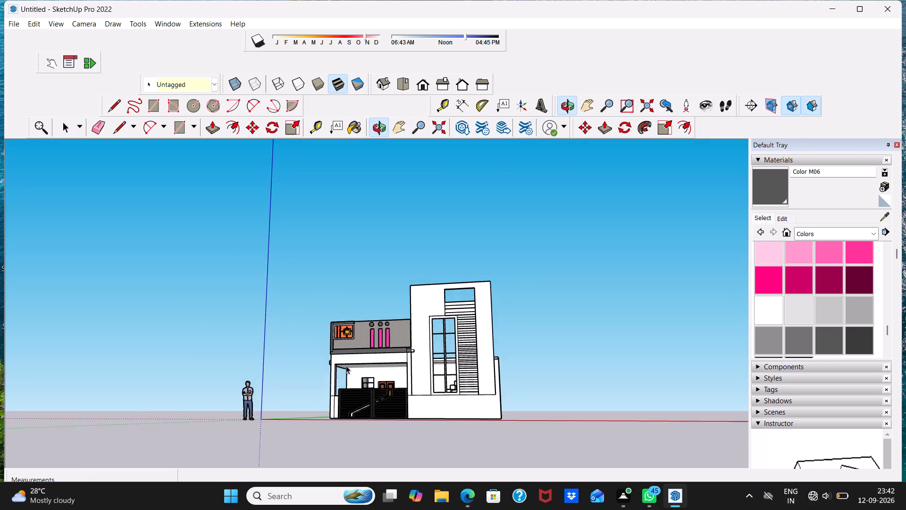
pyautogui.scroll(5, 377, 385)
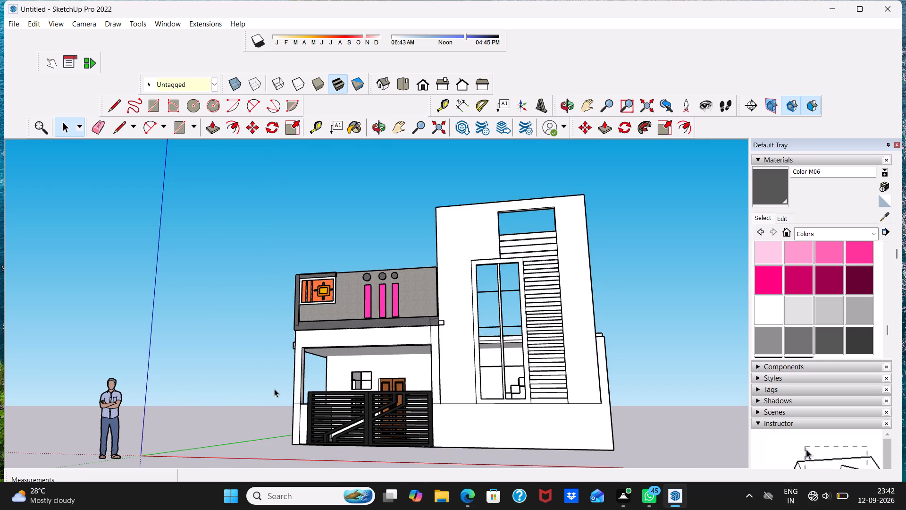
# Paint the front of the white frame around the parapet ornament with Color M04.
pyautogui.scroll(4, 304, 288)
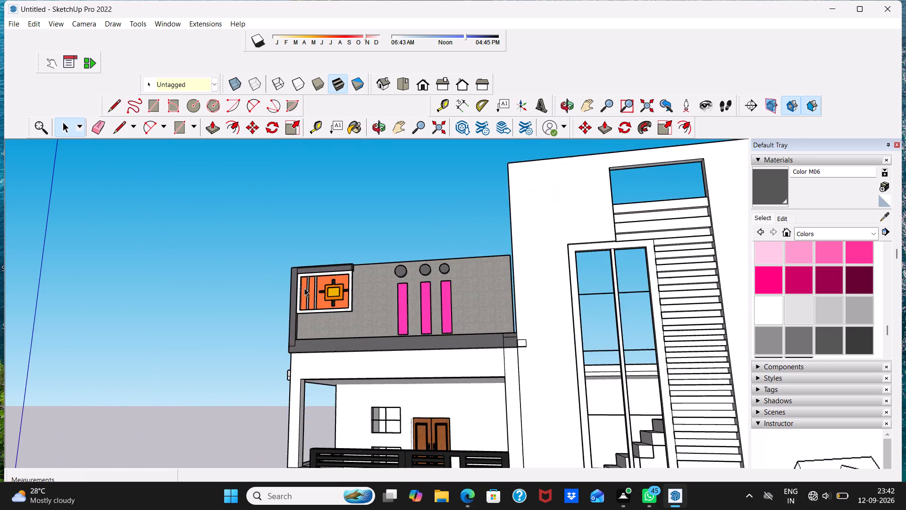
pyautogui.scroll(3, 358, 306)
pyautogui.scroll(2, 231, 312)
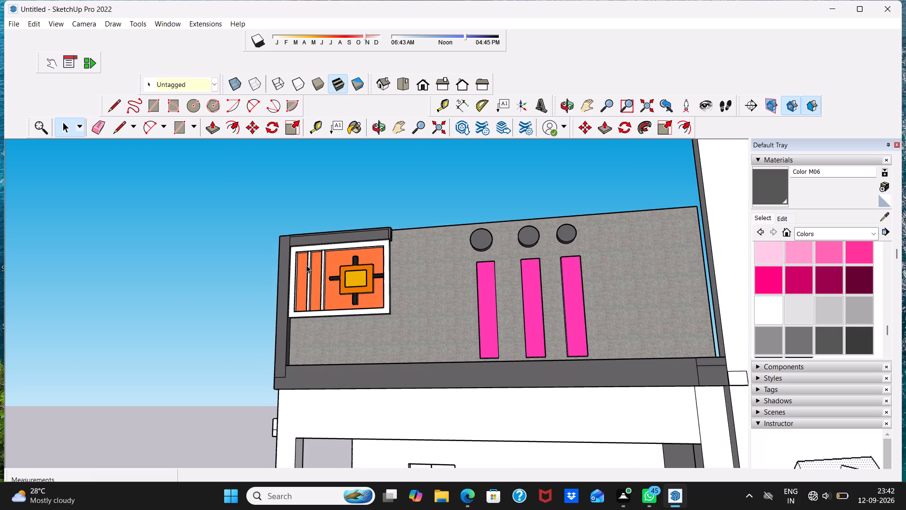
pyautogui.scroll(3, 306, 264)
pyautogui.scroll(-3, 313, 289)
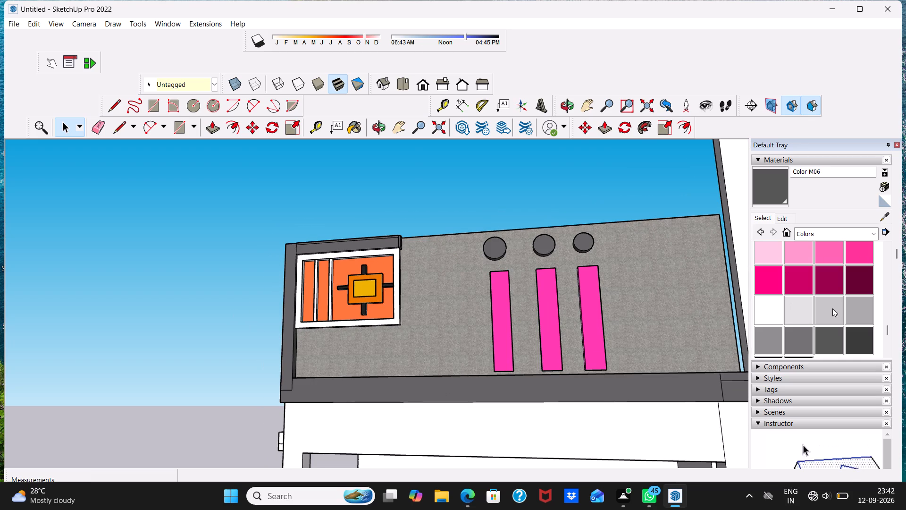
pyautogui.click(771, 338)
pyautogui.scroll(5, 377, 288)
pyautogui.click(409, 315)
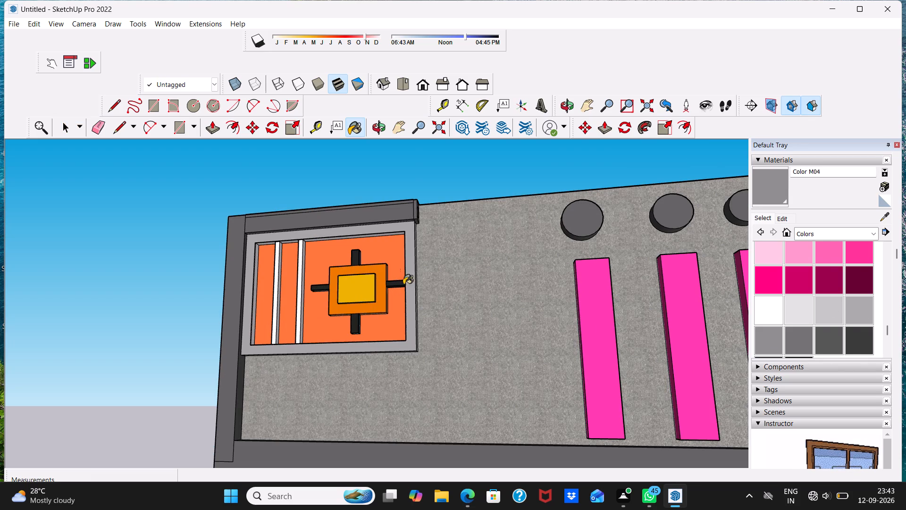
# Paint the inner side, top and bottom edges of the ornament's frame with Color M04.
pyautogui.scroll(4, 226, 232)
pyautogui.scroll(3, 334, 309)
pyautogui.click(319, 309)
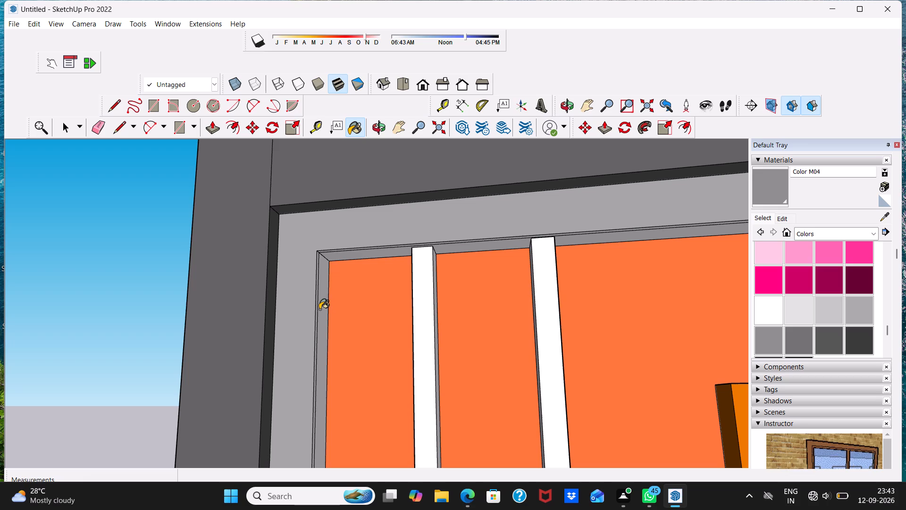
pyautogui.click(333, 259)
pyautogui.scroll(-9, 402, 272)
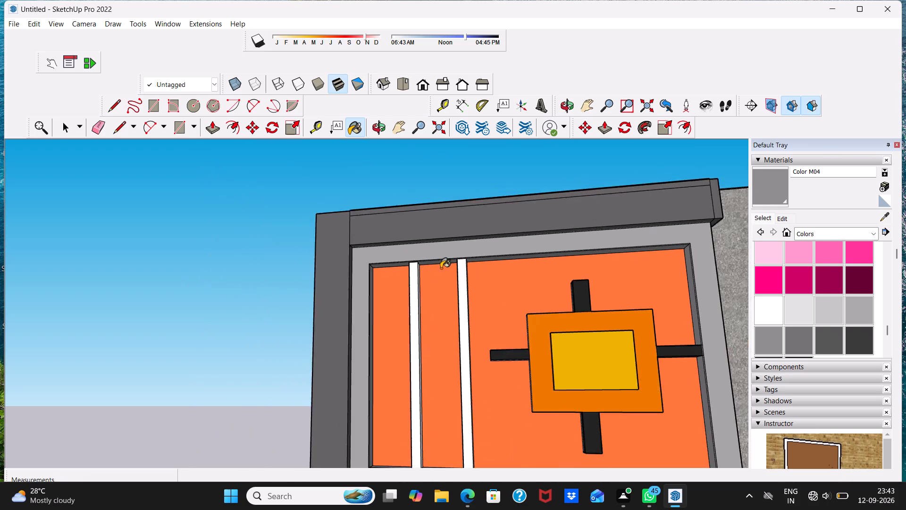
pyautogui.scroll(-2, 441, 268)
pyautogui.scroll(1, 646, 289)
pyautogui.click(644, 294)
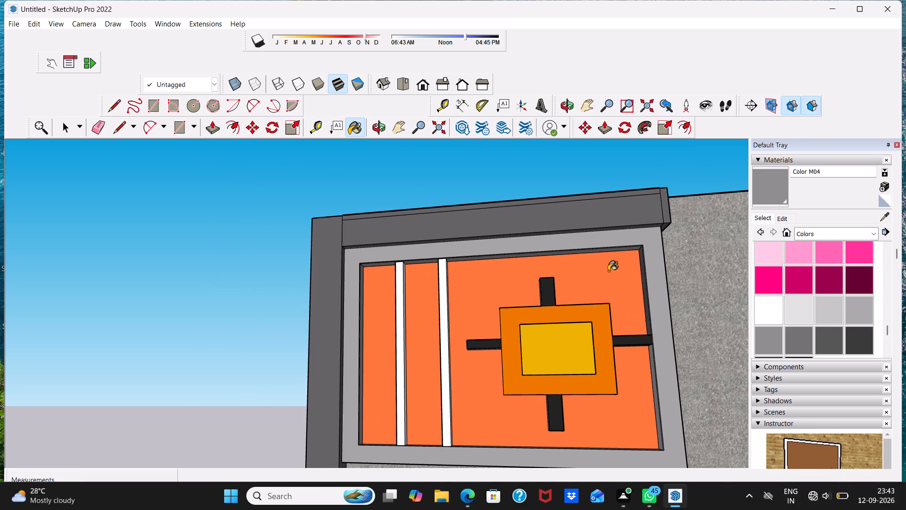
pyautogui.scroll(5, 567, 260)
pyautogui.moveTo(562, 262); pyautogui.dragTo(554, 228, button='middle')
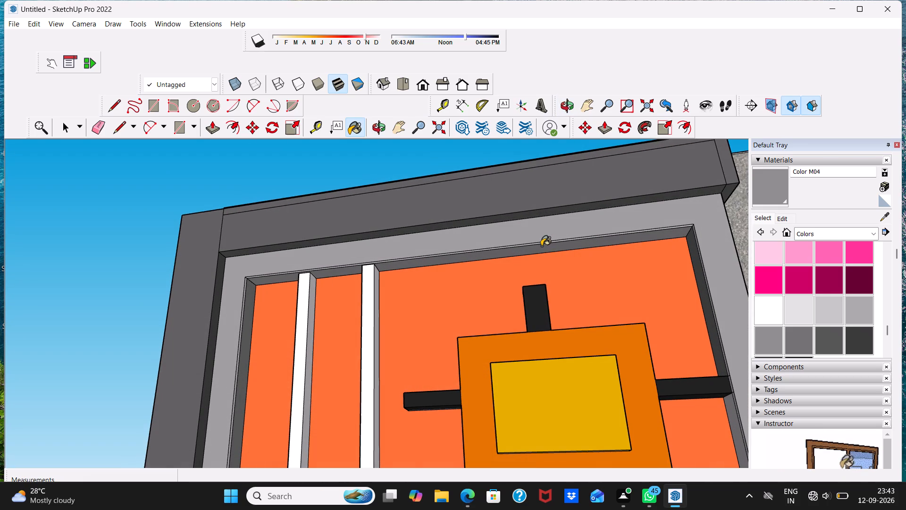
pyautogui.click(541, 246)
pyautogui.scroll(-9, 526, 228)
pyautogui.moveTo(515, 282); pyautogui.dragTo(516, 416, button='middle')
pyautogui.scroll(4, 450, 360)
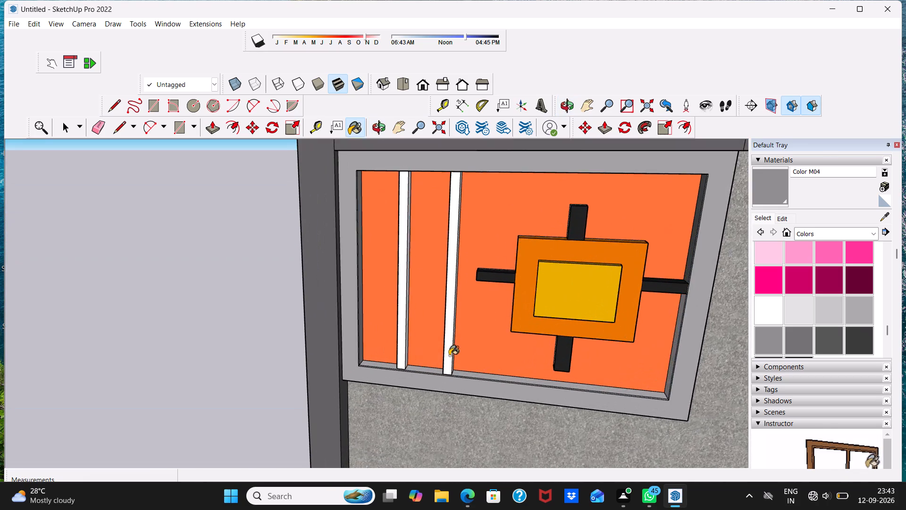
pyautogui.scroll(1, 449, 356)
pyautogui.click(463, 374)
pyautogui.scroll(-1, 352, 324)
pyautogui.scroll(1, 351, 323)
pyautogui.scroll(-2, 351, 323)
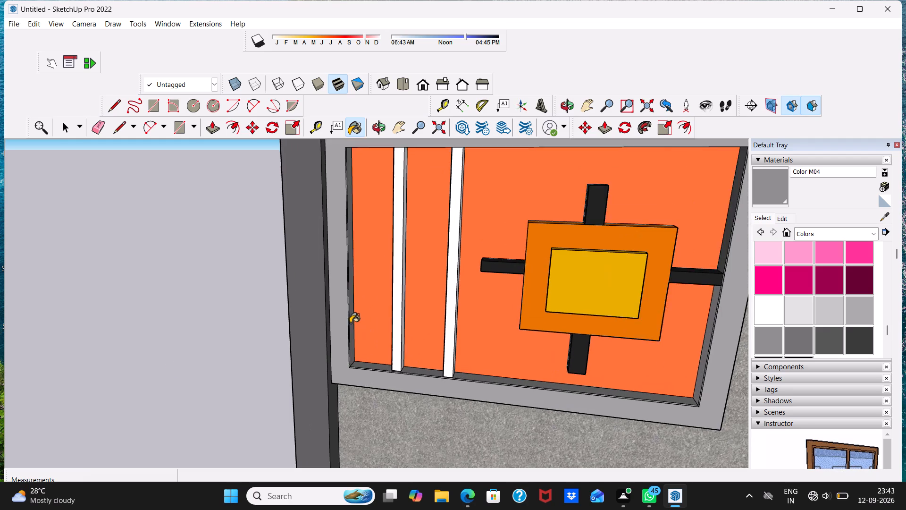
pyautogui.scroll(-1, 350, 323)
pyautogui.press('space')
# Paint the front and one side of the ornament's outer vertical strip with Color L02.
pyautogui.scroll(-7, 20, 407)
pyautogui.scroll(-3, 123, 312)
pyautogui.moveTo(126, 363); pyautogui.dragTo(267, 274, button='middle')
pyautogui.scroll(-5, 283, 301)
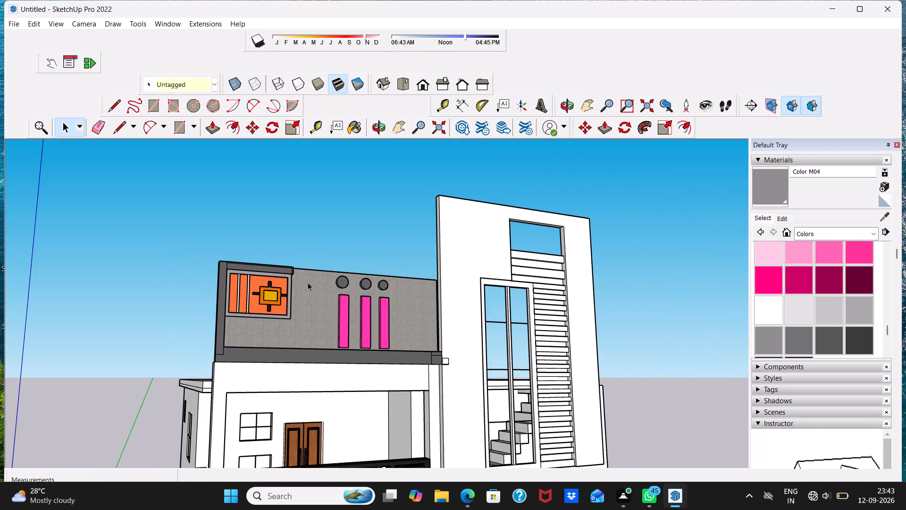
pyautogui.moveTo(308, 282); pyautogui.dragTo(201, 357, button='middle')
pyautogui.scroll(5, 224, 331)
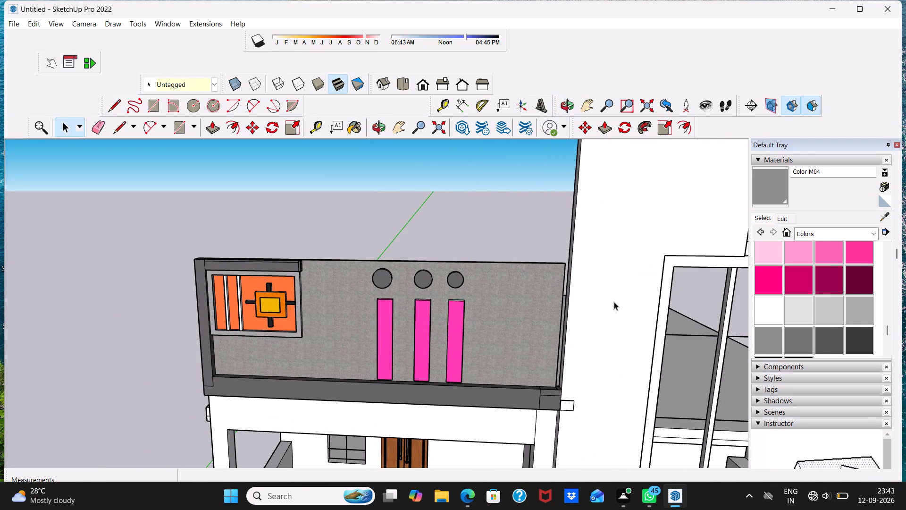
pyautogui.click(794, 251)
pyautogui.scroll(3, 212, 348)
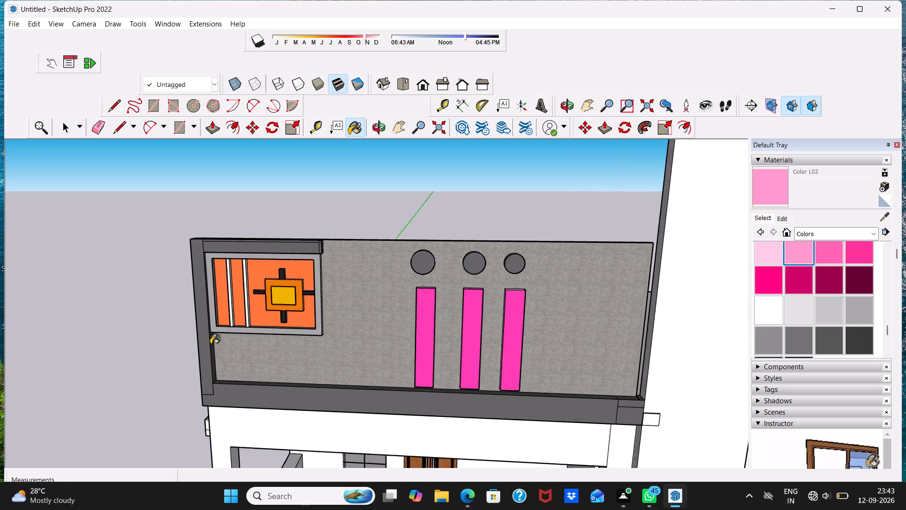
pyautogui.scroll(6, 210, 344)
pyautogui.click(241, 286)
pyautogui.scroll(2, 259, 281)
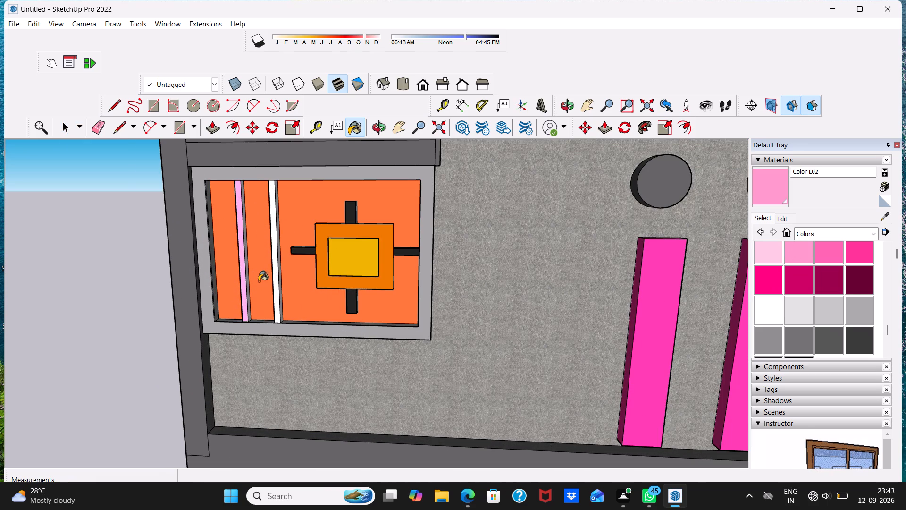
pyautogui.scroll(8, 259, 281)
pyautogui.click(231, 285)
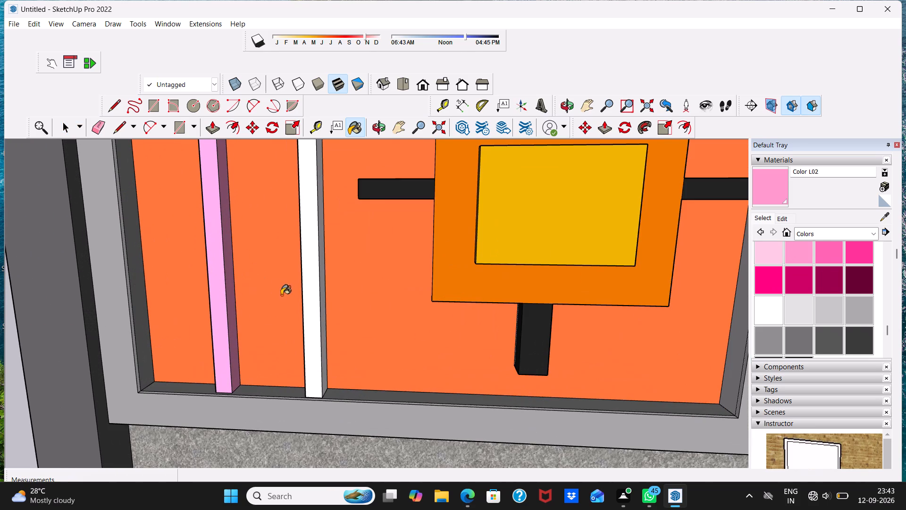
# Paint the front and both sides of the ornament's inner vertical strip and the outer strip's remaining side with Color L02.
pyautogui.click(311, 307)
pyautogui.click(325, 307)
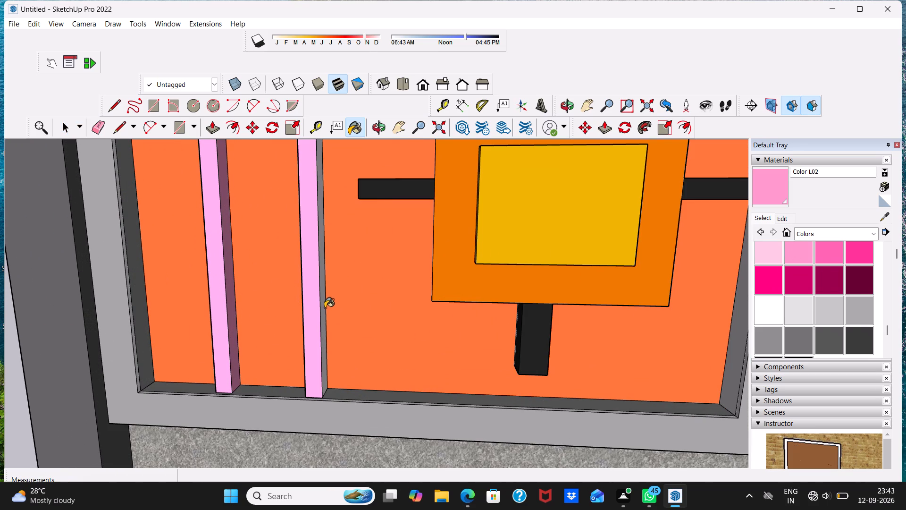
pyautogui.click(320, 309)
pyautogui.scroll(9, 296, 309)
pyautogui.click(337, 319)
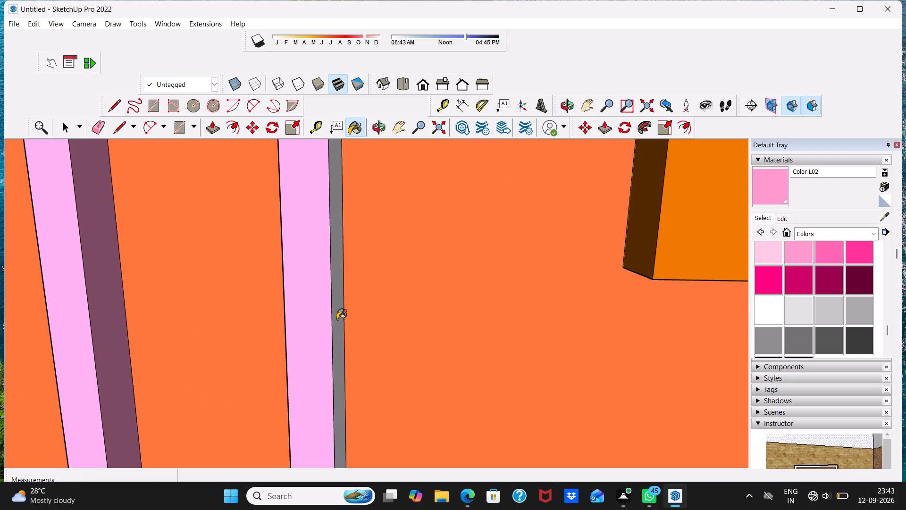
pyautogui.moveTo(270, 322); pyautogui.dragTo(381, 319, button='middle')
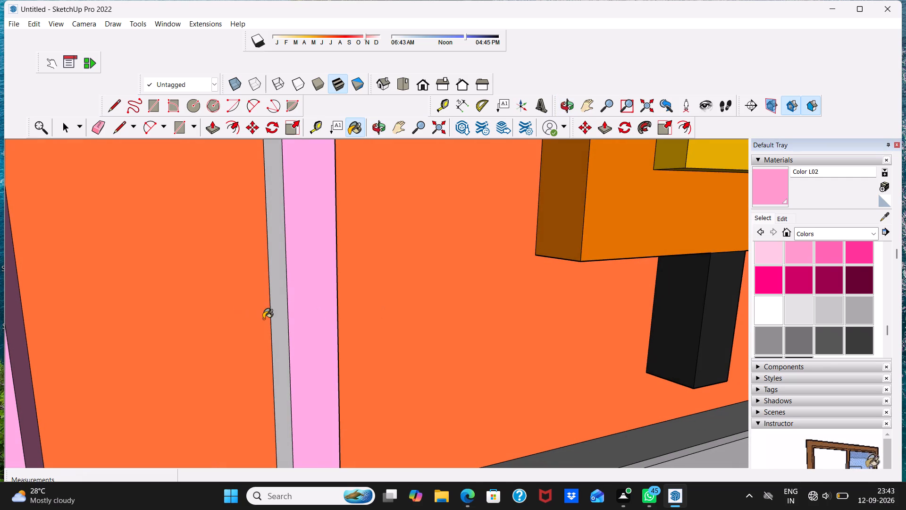
pyautogui.click(275, 321)
pyautogui.scroll(-11, 270, 323)
pyautogui.moveTo(160, 314); pyautogui.dragTo(233, 312, button='middle')
pyautogui.click(196, 315)
pyautogui.scroll(-10, 197, 316)
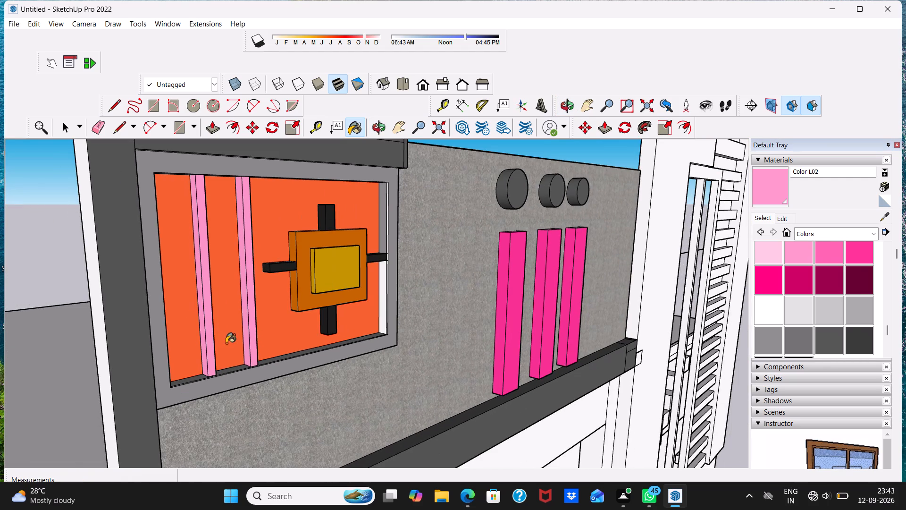
pyautogui.scroll(5, 332, 329)
pyautogui.scroll(-5, 333, 329)
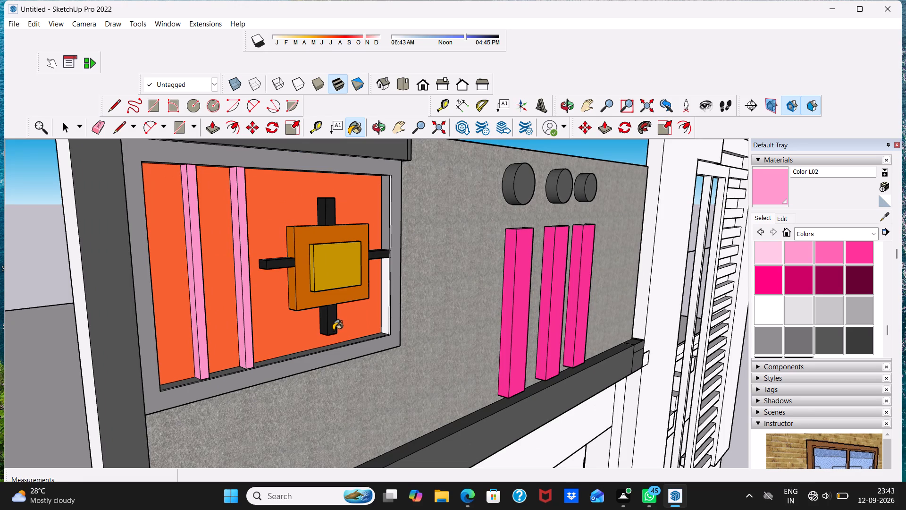
pyautogui.press('space')
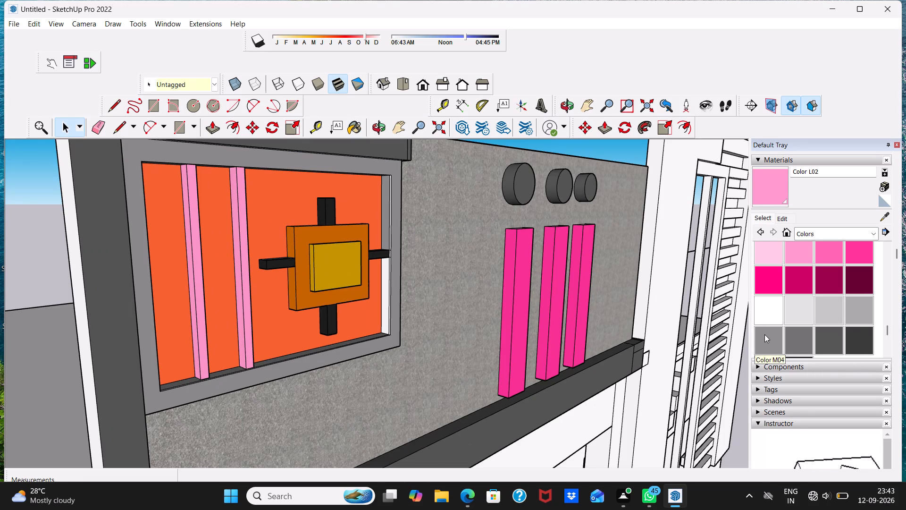
# Paint the remaining white inner faces on the far side of the ornament's frame, around the black bar's end, with Color M04.
pyautogui.click(764, 334)
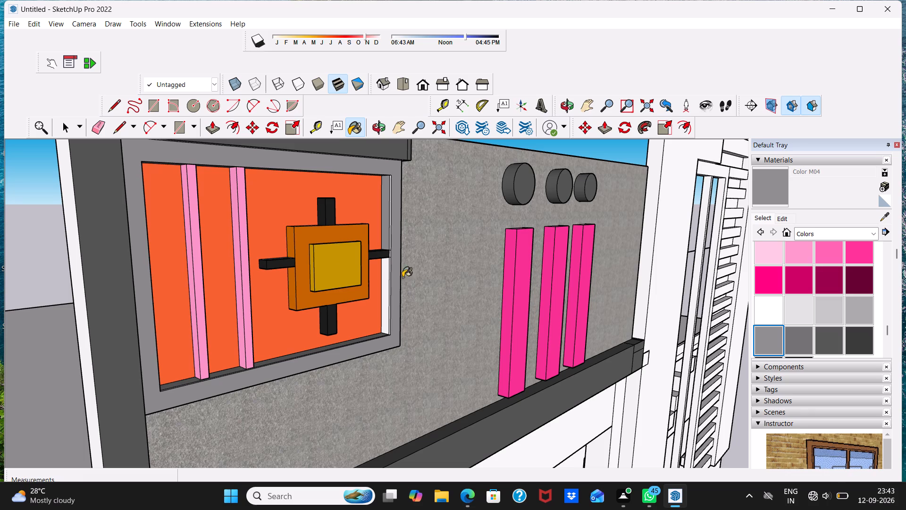
pyautogui.click(380, 297)
pyautogui.click(385, 300)
pyautogui.click(388, 302)
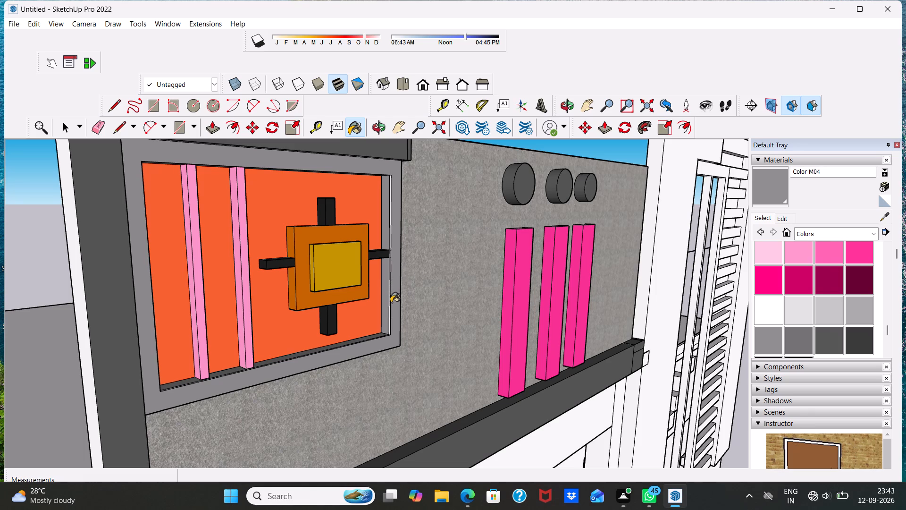
pyautogui.click(391, 303)
pyautogui.click(390, 302)
pyautogui.scroll(10, 391, 290)
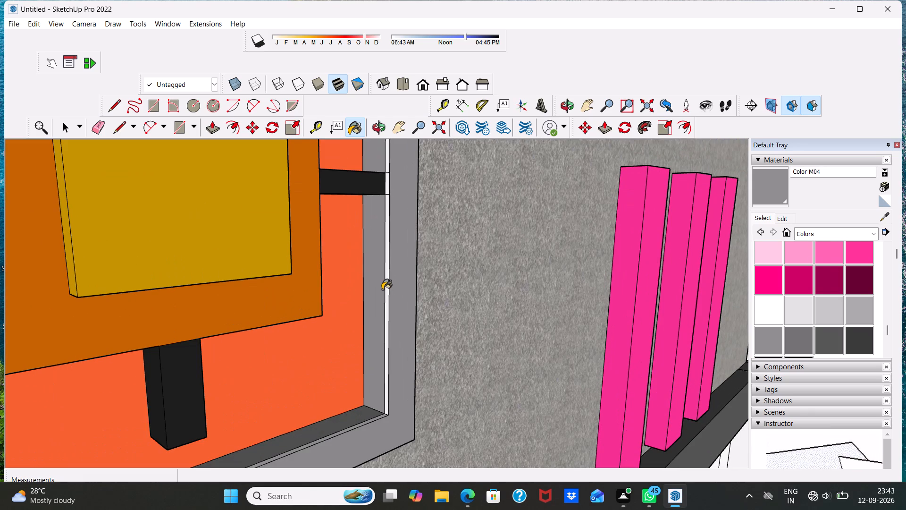
pyautogui.click(386, 290)
pyautogui.scroll(-4, 387, 223)
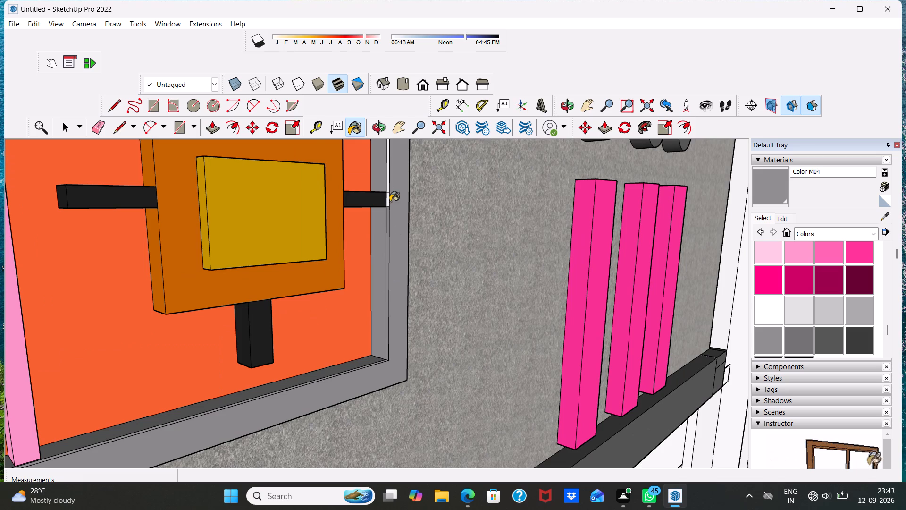
pyautogui.click(387, 202)
pyautogui.scroll(-6, 396, 182)
pyautogui.scroll(1, 388, 177)
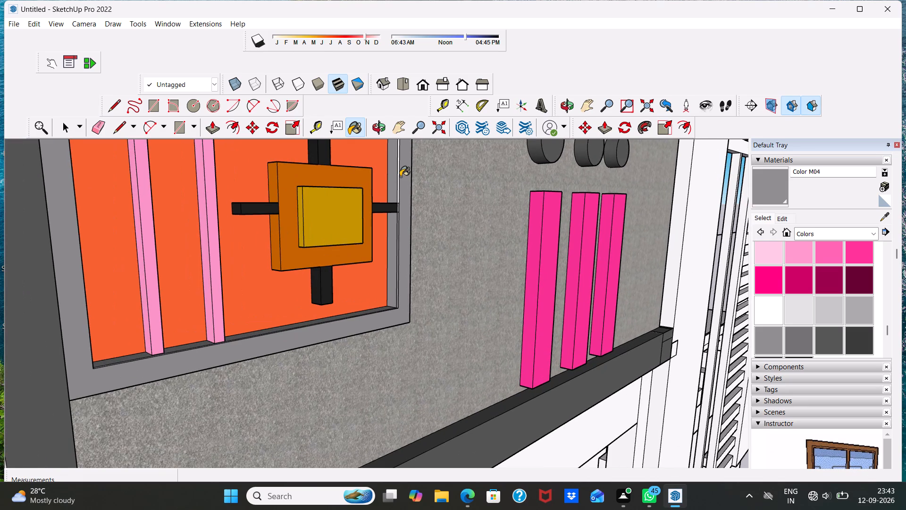
pyautogui.click(398, 177)
pyautogui.scroll(-7, 398, 178)
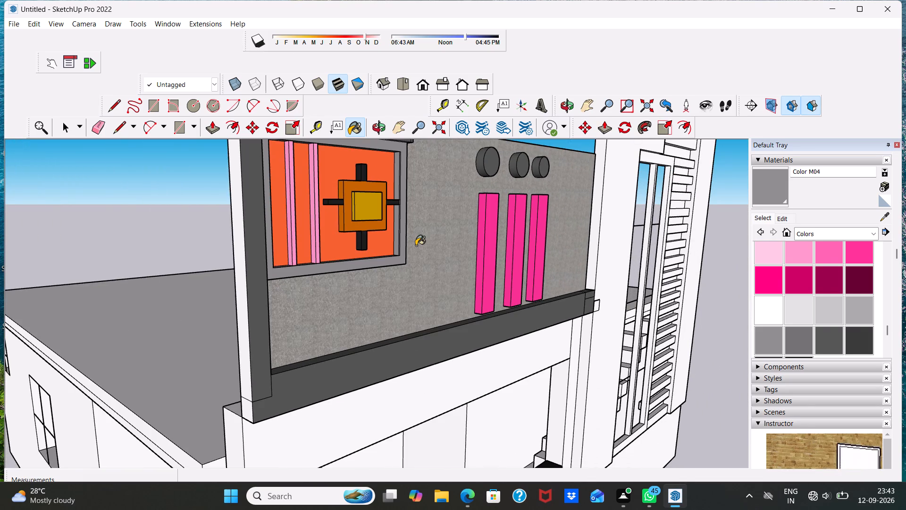
pyautogui.press('space')
# Paint the porch's front beam and the pillar faces on both sides of the opening with Color J02.
pyautogui.scroll(-8, 416, 246)
pyautogui.moveTo(431, 295); pyautogui.dragTo(206, 289, button='middle')
pyautogui.scroll(-1, 289, 261)
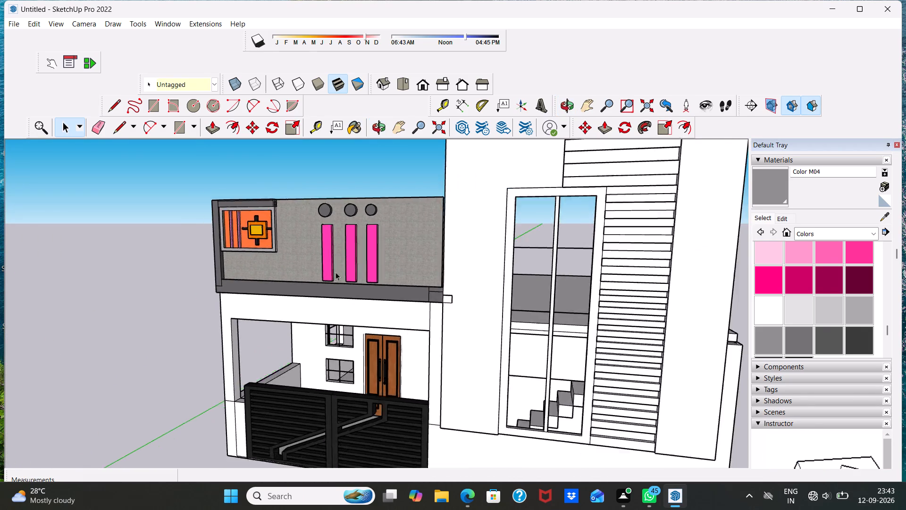
pyautogui.scroll(-3, 336, 272)
pyautogui.moveTo(372, 314); pyautogui.dragTo(443, 257, button='middle')
pyautogui.scroll(2, 446, 267)
pyautogui.moveTo(373, 314); pyautogui.dragTo(373, 371, button='middle')
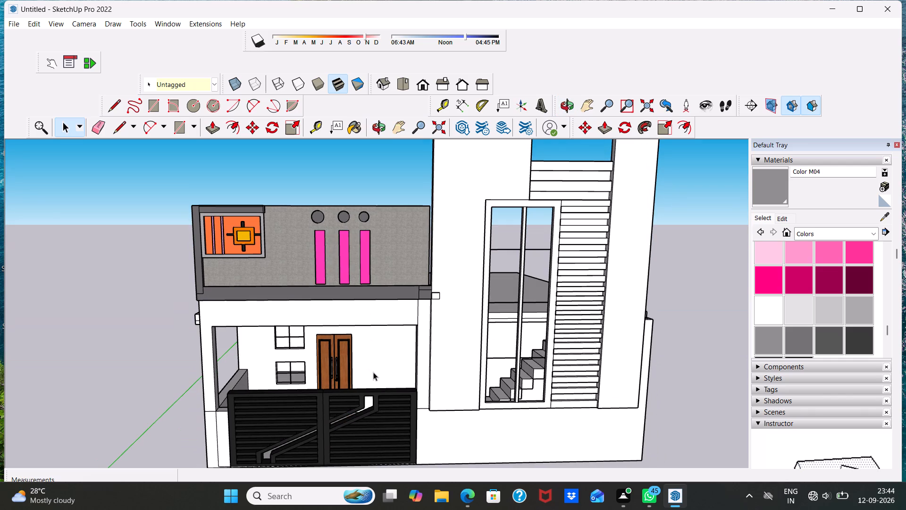
pyautogui.scroll(1, 783, 287)
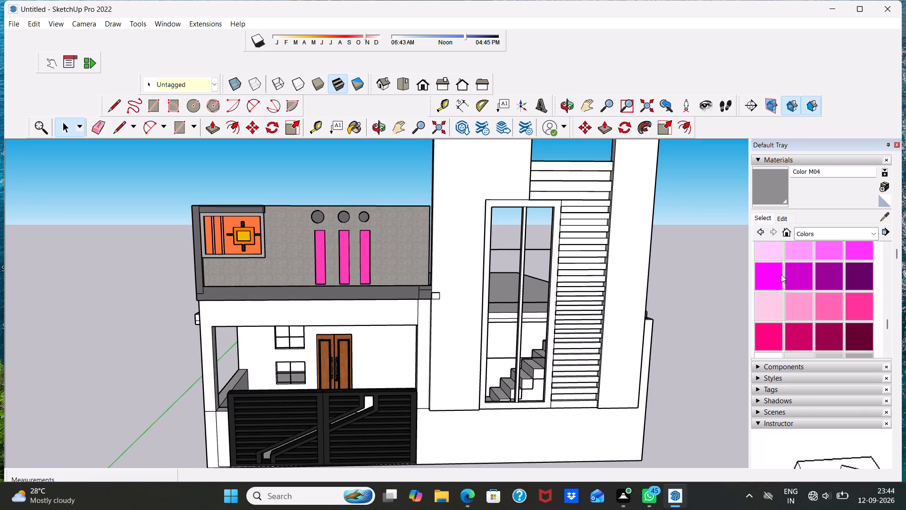
pyautogui.scroll(2, 777, 266)
pyautogui.click(791, 299)
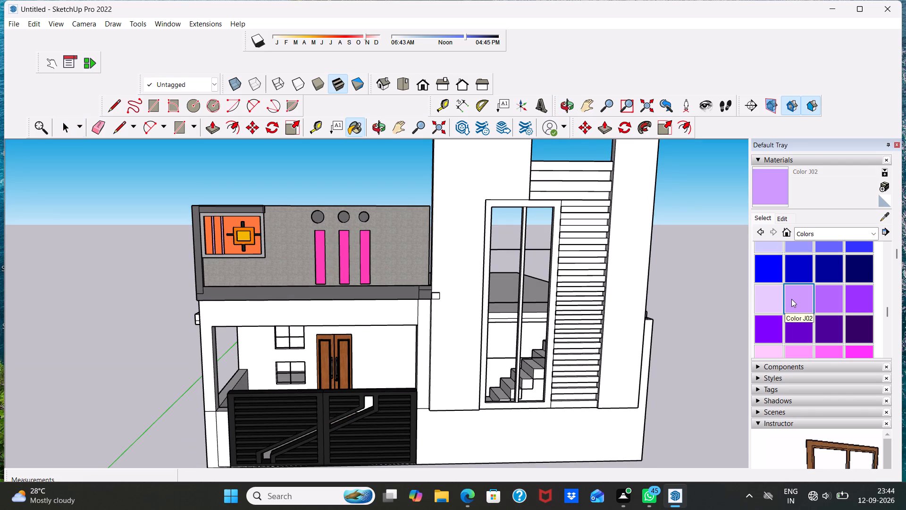
pyautogui.click(235, 318)
pyautogui.scroll(3, 287, 323)
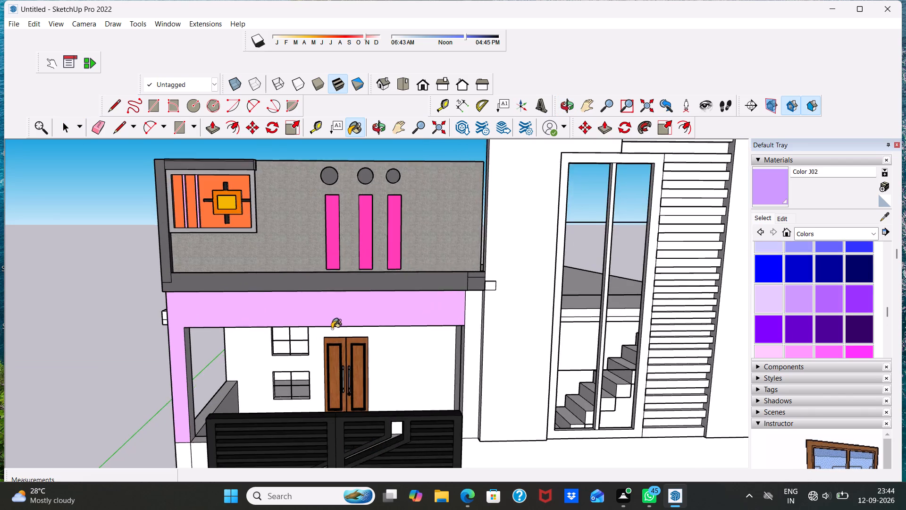
pyautogui.scroll(-4, 361, 324)
pyautogui.click(439, 320)
pyautogui.scroll(5, 434, 367)
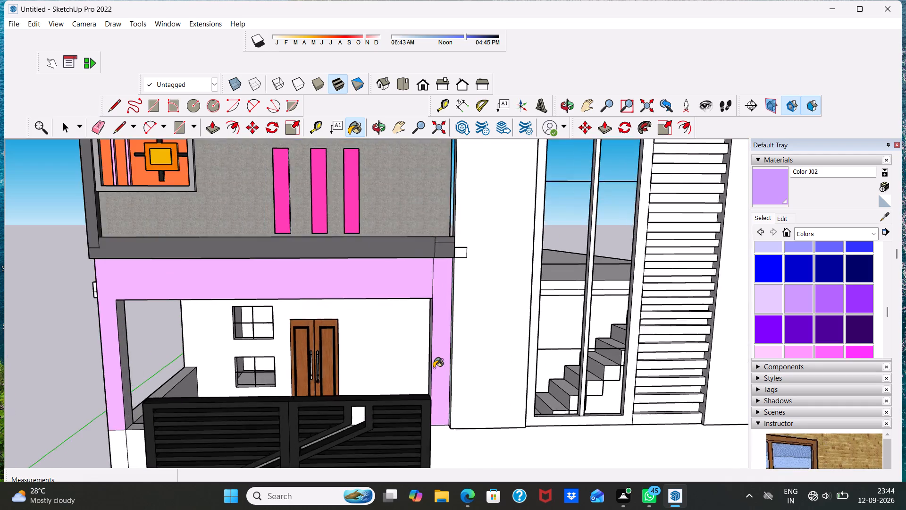
# Paint the base of the porch's outer pillar and the low wall beneath the stair tower with Color J02.
pyautogui.scroll(3, 409, 333)
pyautogui.scroll(-8, 326, 369)
pyautogui.scroll(4, 134, 399)
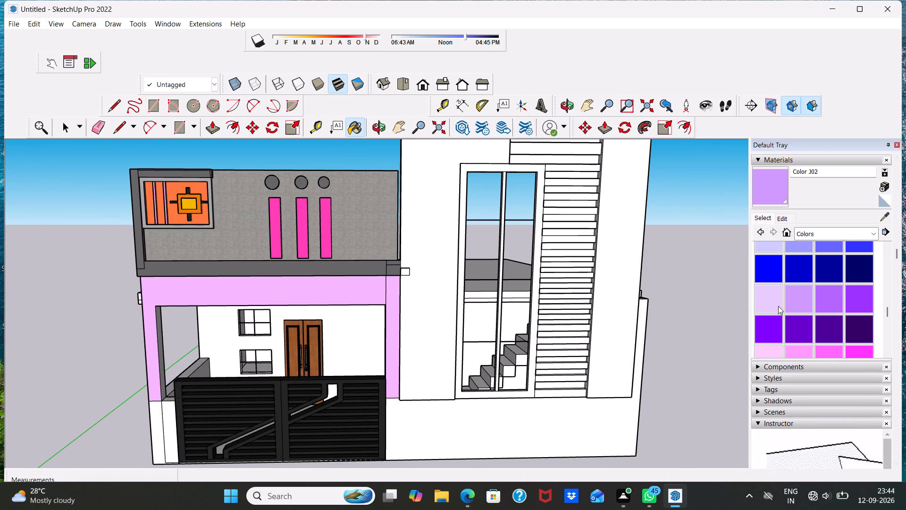
pyautogui.scroll(-1, 765, 290)
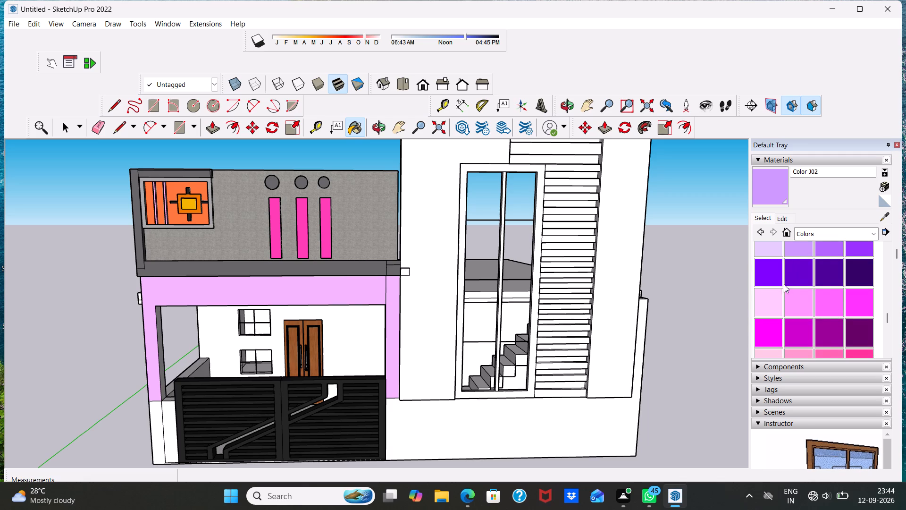
pyautogui.scroll(-8, 343, 335)
pyautogui.scroll(5, 288, 388)
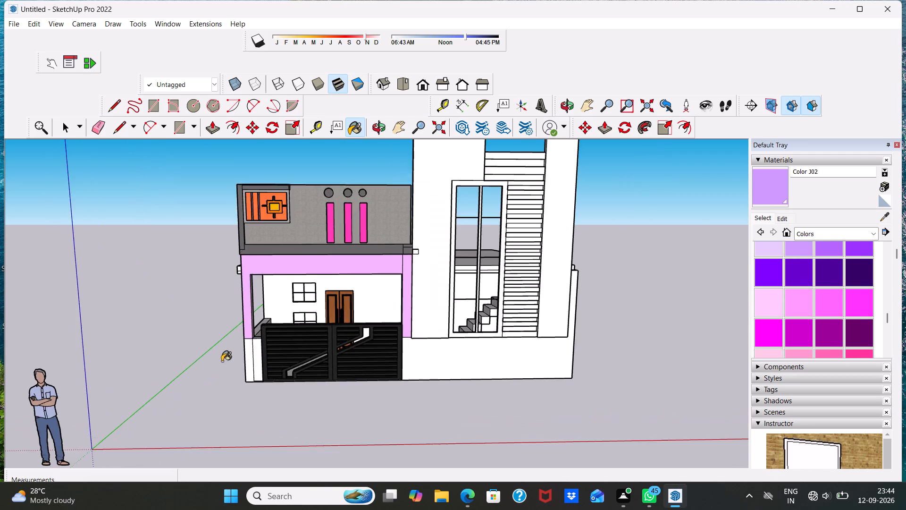
pyautogui.scroll(5, 222, 361)
pyautogui.click(267, 342)
pyautogui.click(276, 348)
pyautogui.scroll(-8, 282, 319)
pyautogui.scroll(3, 413, 341)
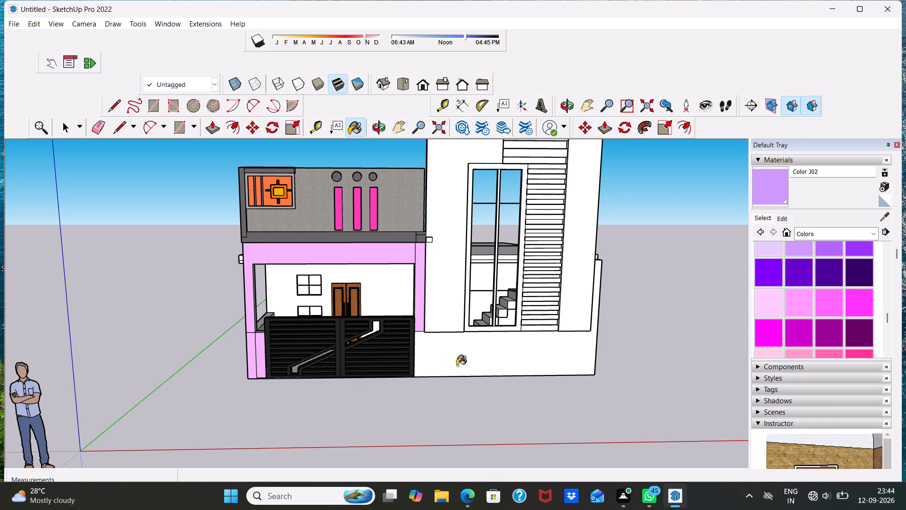
pyautogui.click(446, 359)
pyautogui.scroll(-9, 464, 348)
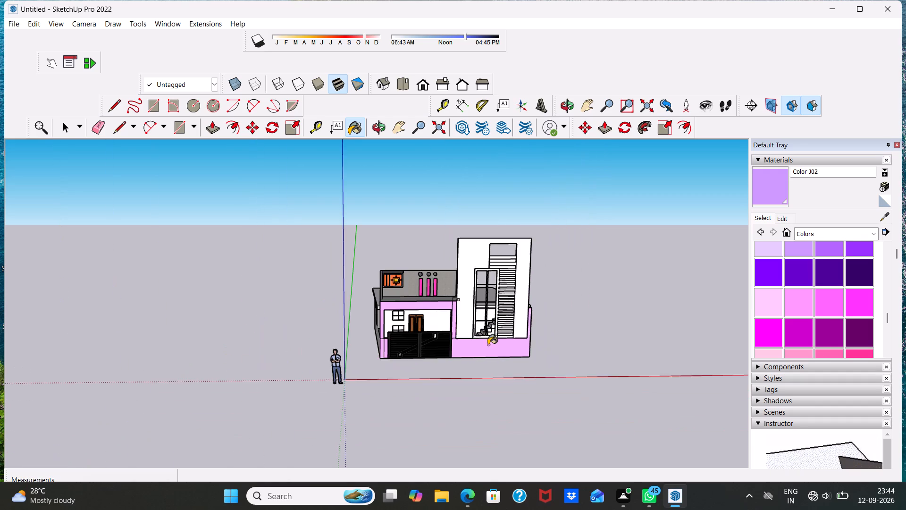
# Paint the stair tower's front face around the tall window and louvres with Color H06.
pyautogui.scroll(4, 464, 344)
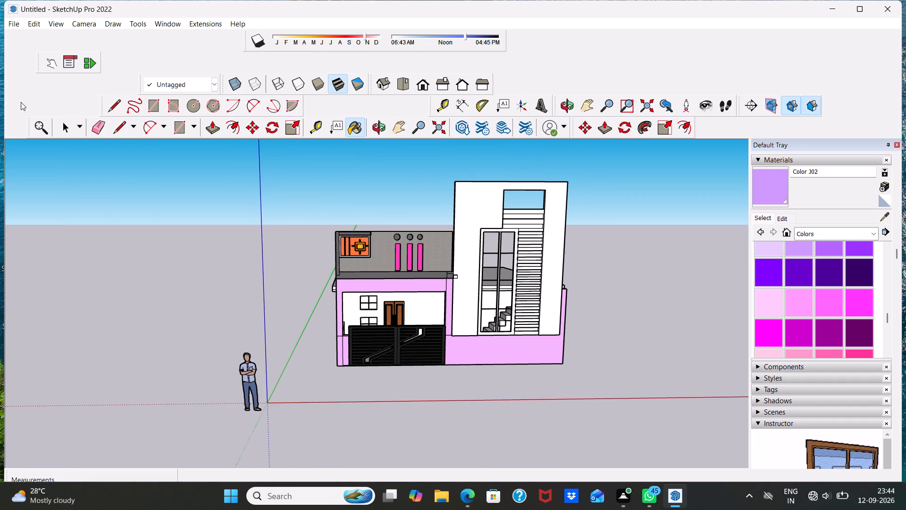
pyautogui.scroll(3, 452, 267)
pyautogui.moveTo(458, 273); pyautogui.dragTo(389, 213, button='middle')
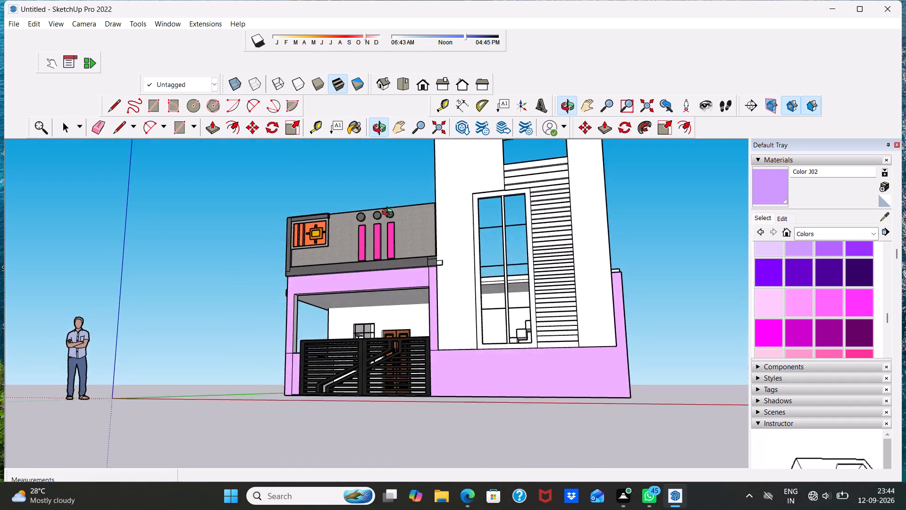
pyautogui.moveTo(389, 213); pyautogui.dragTo(466, 248, button='middle')
pyautogui.scroll(4, 466, 234)
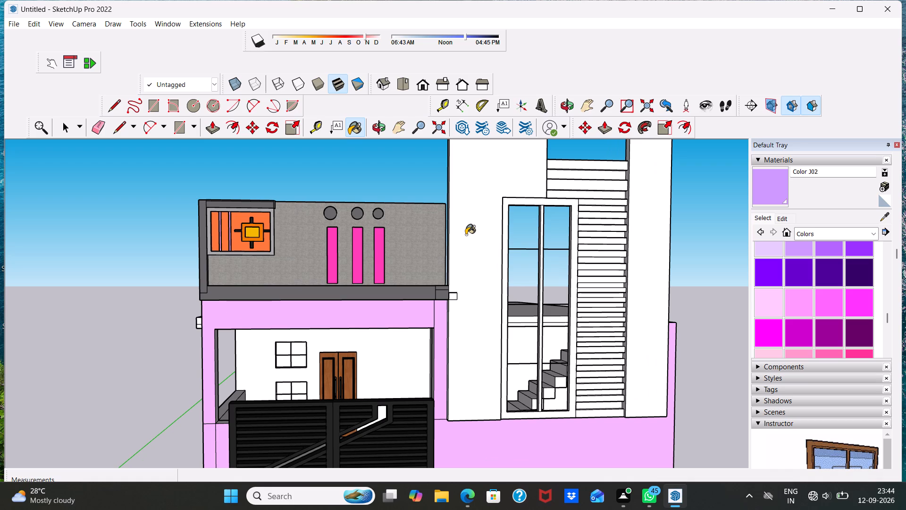
pyautogui.scroll(-1, 536, 253)
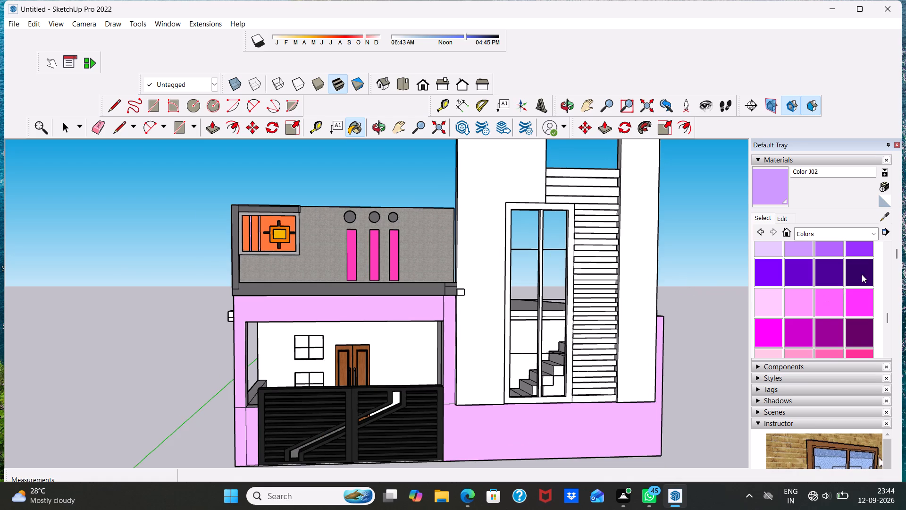
pyautogui.scroll(1, 839, 262)
pyautogui.scroll(4, 784, 342)
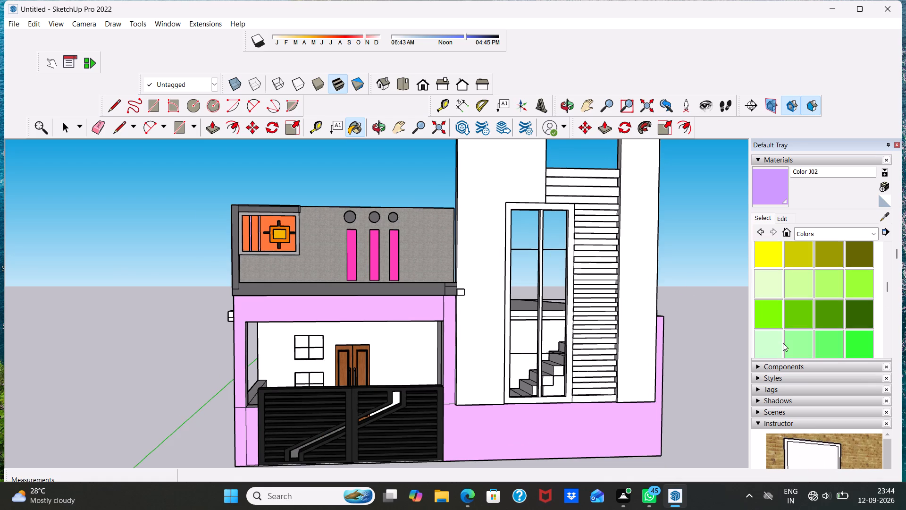
pyautogui.scroll(3, 770, 317)
pyautogui.scroll(-3, 785, 313)
pyautogui.scroll(-4, 839, 276)
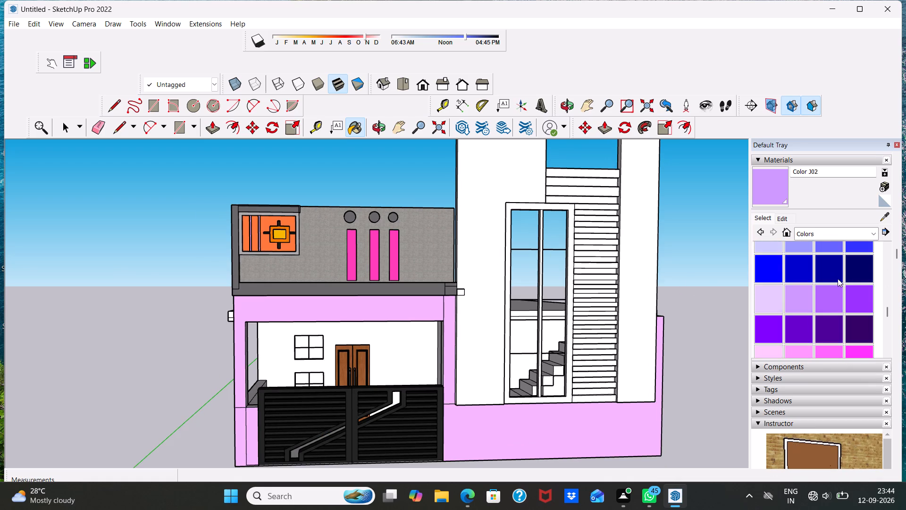
pyautogui.scroll(-7, 838, 278)
pyautogui.scroll(3, 793, 209)
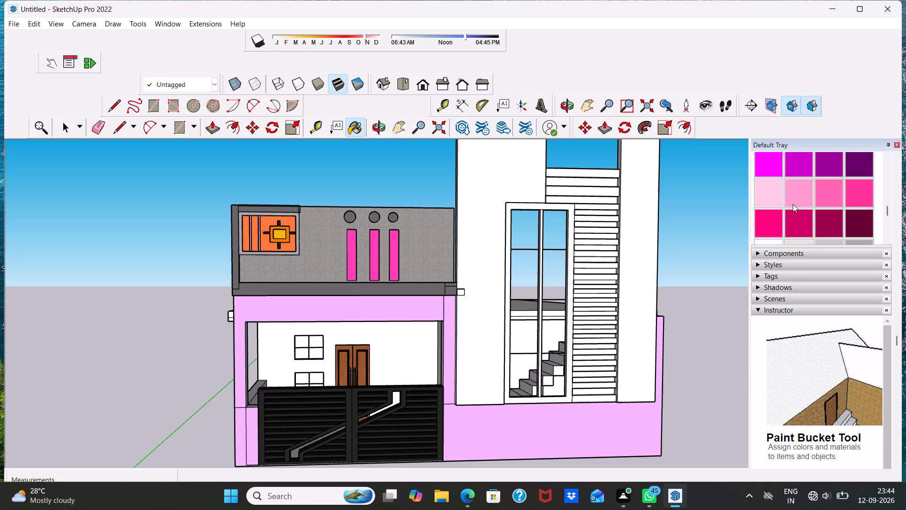
pyautogui.scroll(3, 792, 202)
pyautogui.click(788, 161)
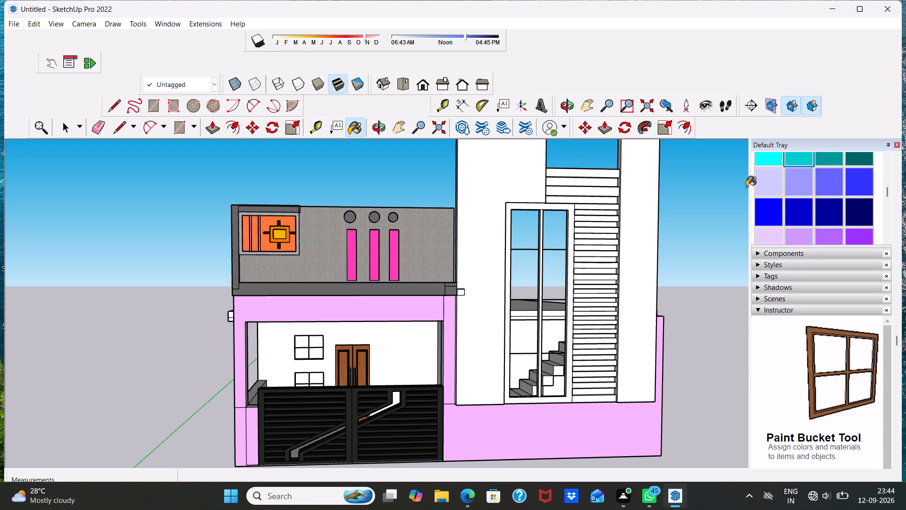
pyautogui.click(478, 287)
# Paint the side edge of the stair tower's front wall, on the side away from the porch, with Color H06.
pyautogui.scroll(2, 501, 200)
pyautogui.scroll(-3, 502, 200)
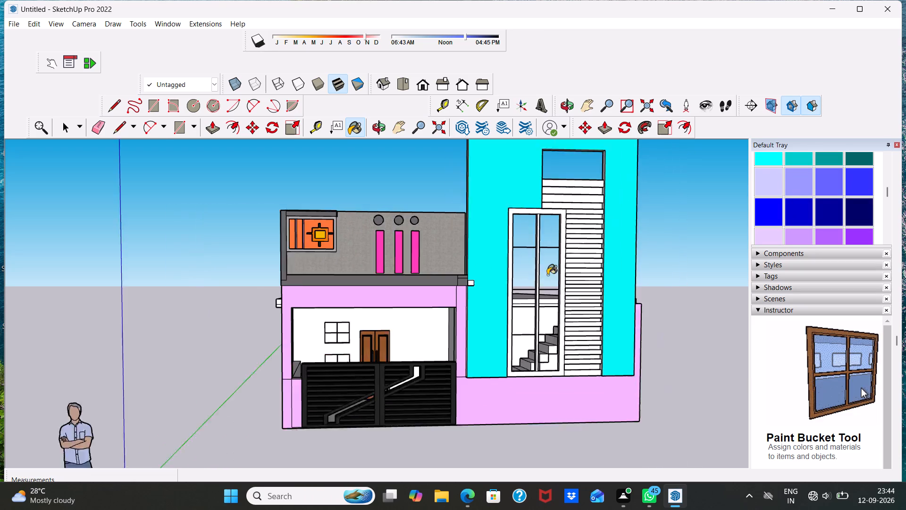
pyautogui.scroll(-7, 547, 275)
pyautogui.moveTo(485, 222); pyautogui.dragTo(512, 252, button='middle')
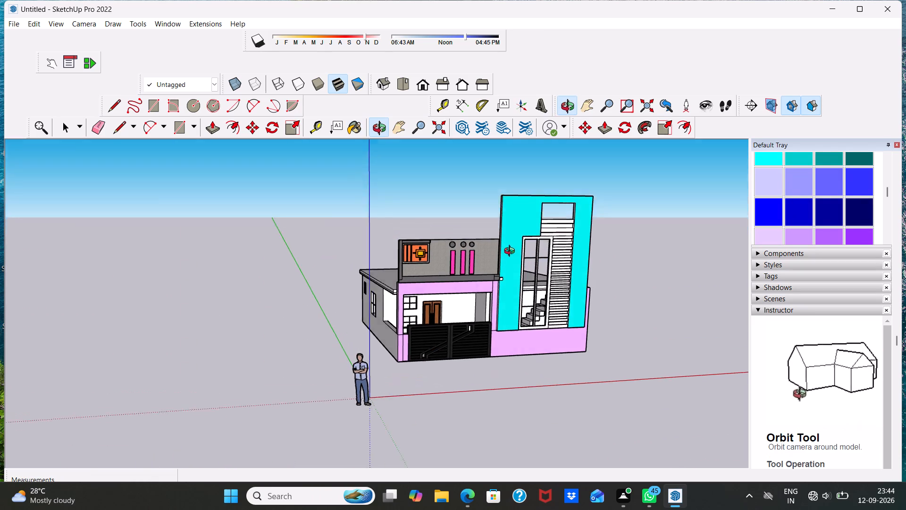
pyautogui.moveTo(512, 252); pyautogui.dragTo(515, 263, button='middle')
pyautogui.scroll(11, 562, 234)
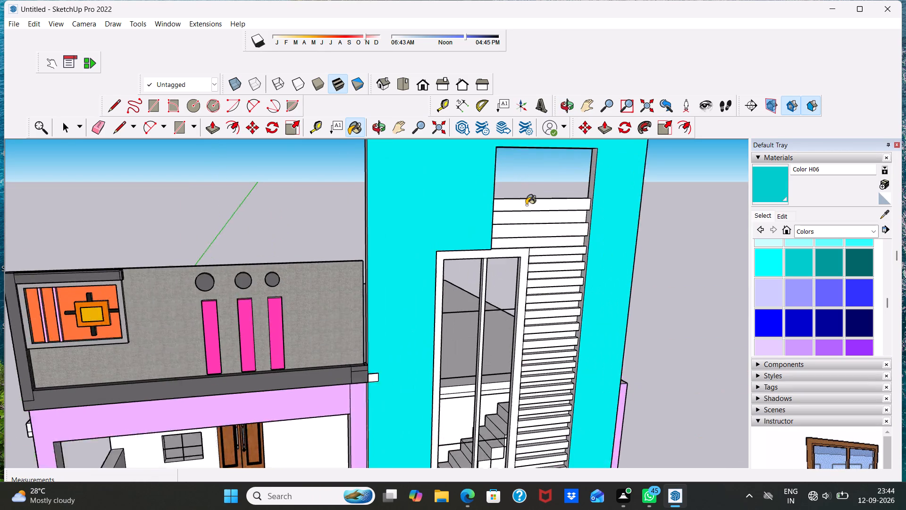
pyautogui.scroll(1, 526, 205)
pyautogui.moveTo(372, 220); pyautogui.dragTo(569, 222, button='middle')
pyautogui.scroll(3, 400, 241)
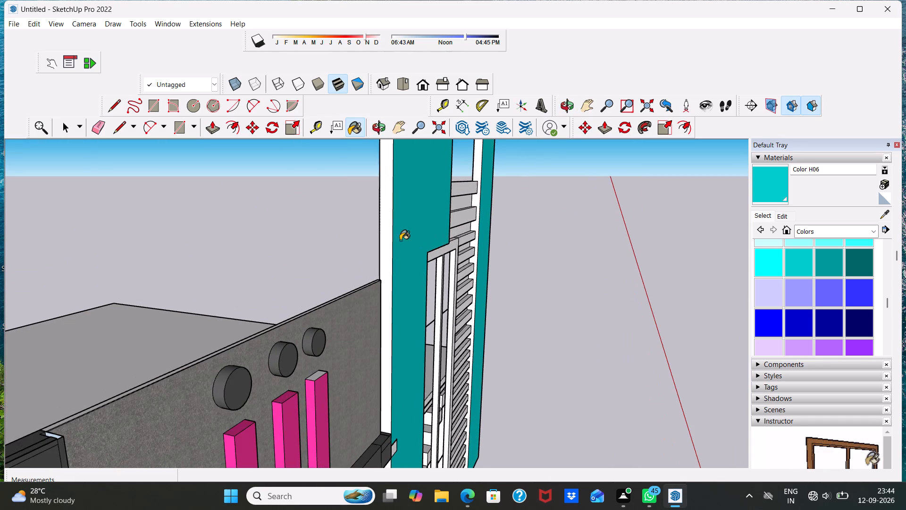
pyautogui.click(802, 255)
pyautogui.click(410, 262)
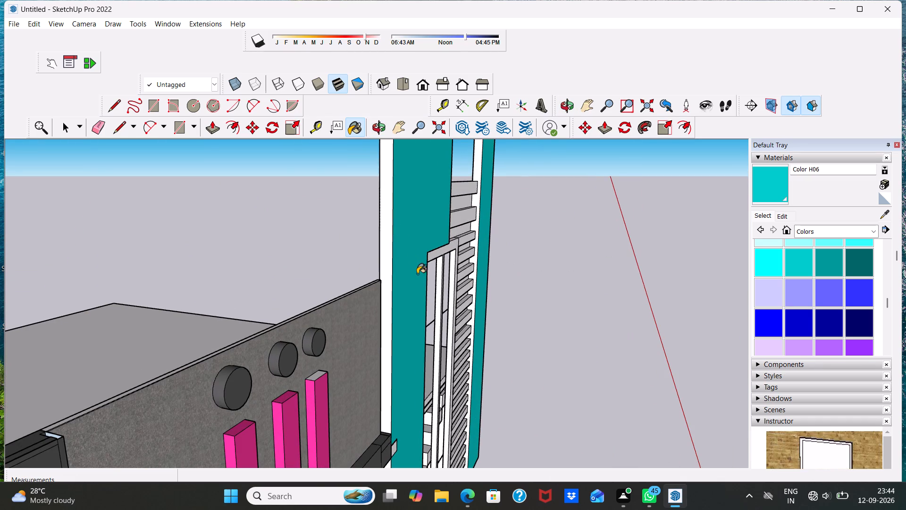
pyautogui.moveTo(417, 273); pyautogui.dragTo(136, 311, button='middle')
pyautogui.scroll(-13, 426, 262)
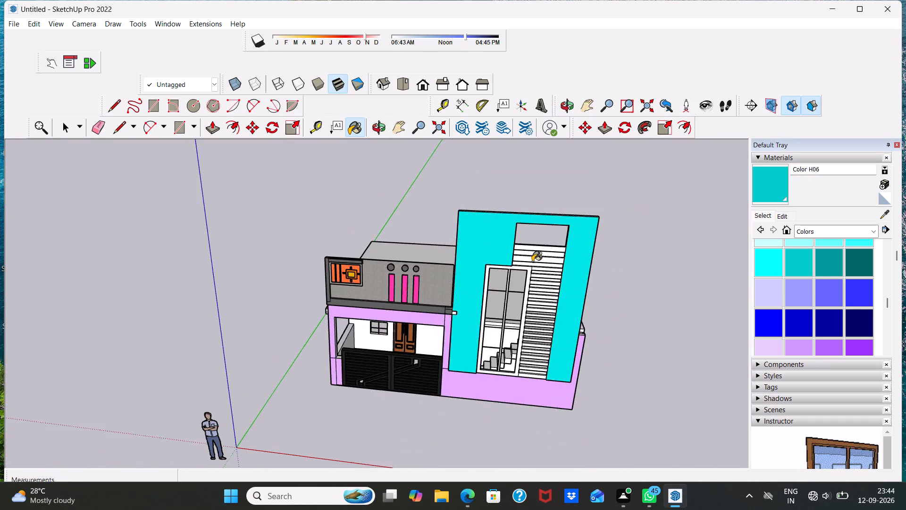
pyautogui.moveTo(532, 262); pyautogui.dragTo(445, 241, button='middle')
pyautogui.moveTo(580, 290); pyautogui.dragTo(571, 287, button='middle')
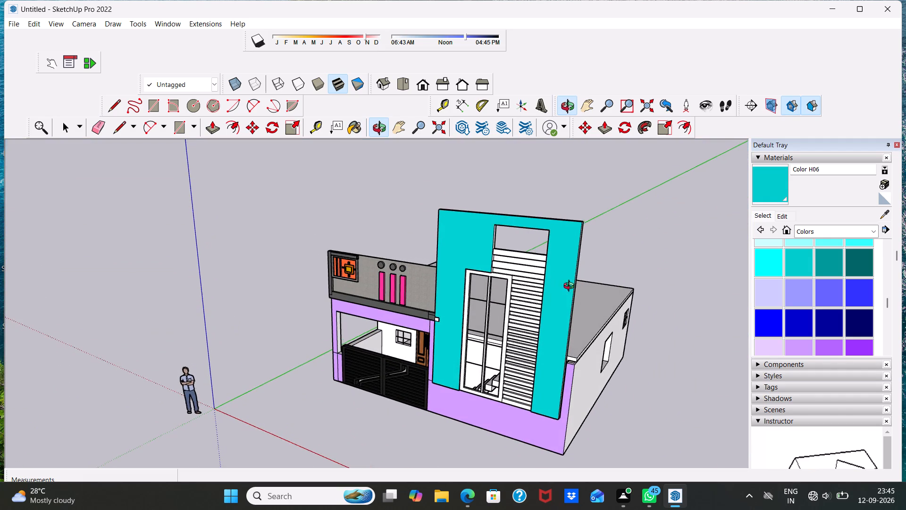
pyautogui.moveTo(571, 287); pyautogui.dragTo(386, 275, button='middle')
pyautogui.scroll(5, 386, 275)
pyautogui.click(400, 285)
pyautogui.scroll(-1, 388, 254)
pyautogui.moveTo(388, 254); pyautogui.dragTo(396, 273, button='middle')
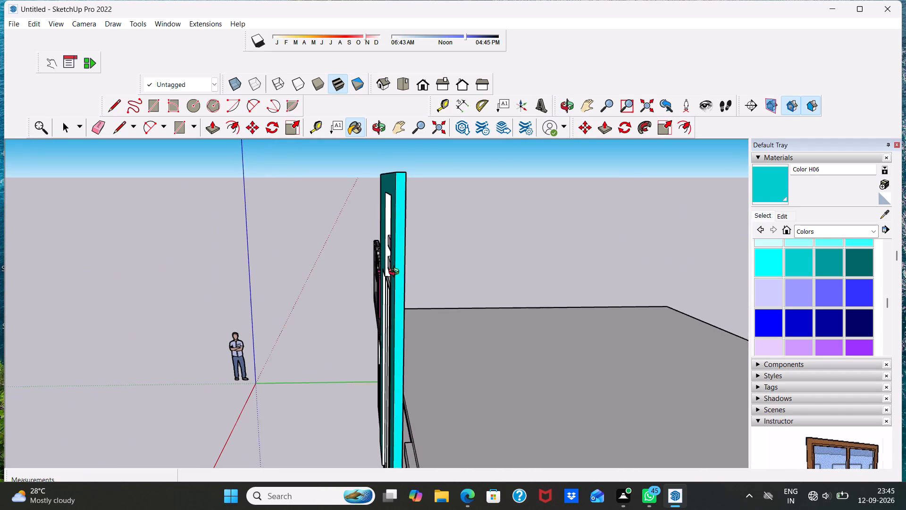
# Paint the front wall's top edge and its porch-side edge, above and below the parapet ledge, with Color H06.
pyautogui.moveTo(396, 273); pyautogui.dragTo(511, 432, button='middle')
pyautogui.scroll(3, 498, 361)
pyautogui.click(498, 353)
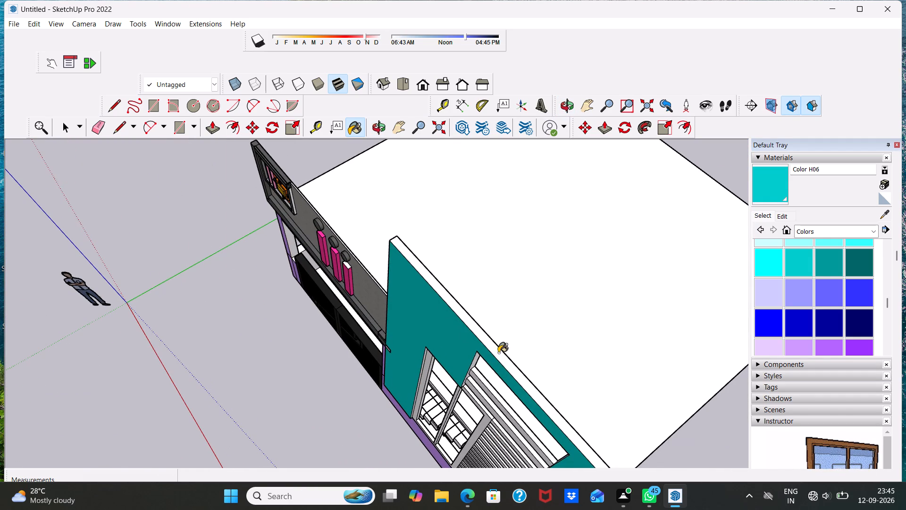
pyautogui.moveTo(466, 357); pyautogui.dragTo(896, 313, button='middle')
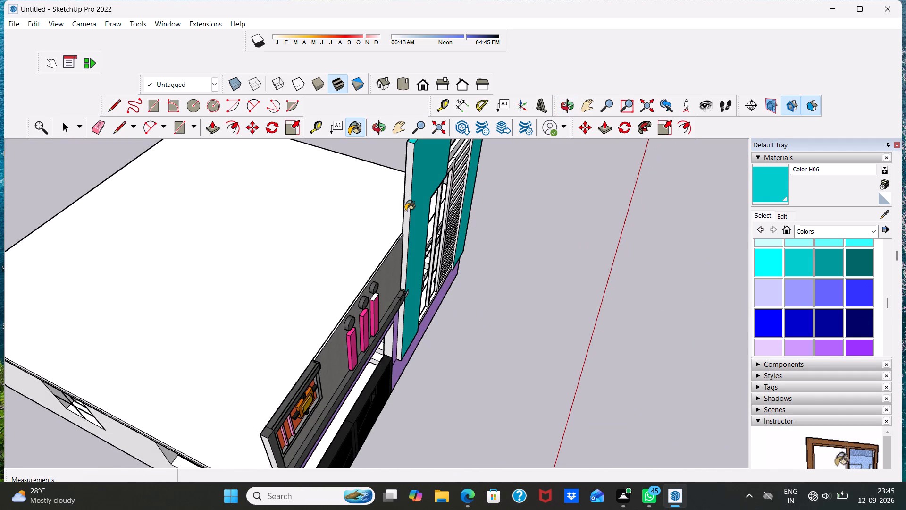
pyautogui.click(406, 210)
pyautogui.scroll(-2, 460, 238)
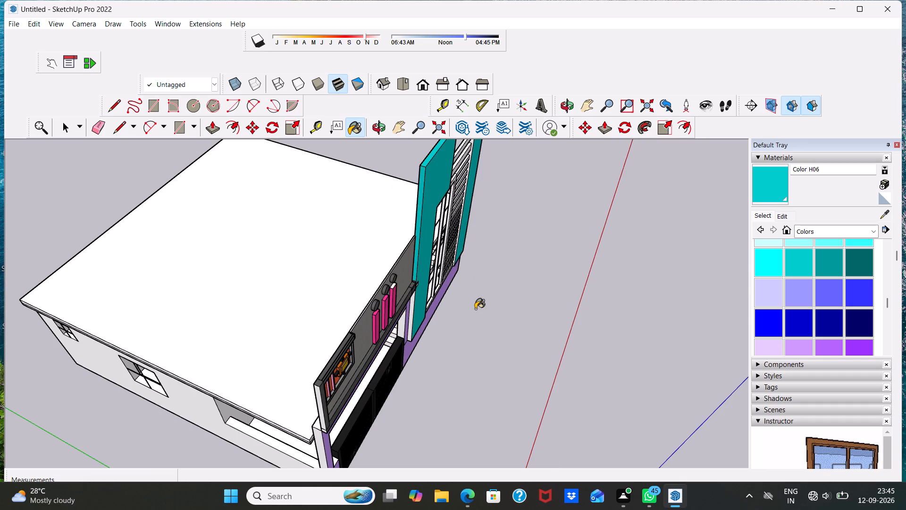
pyautogui.scroll(10, 415, 321)
pyautogui.click(401, 303)
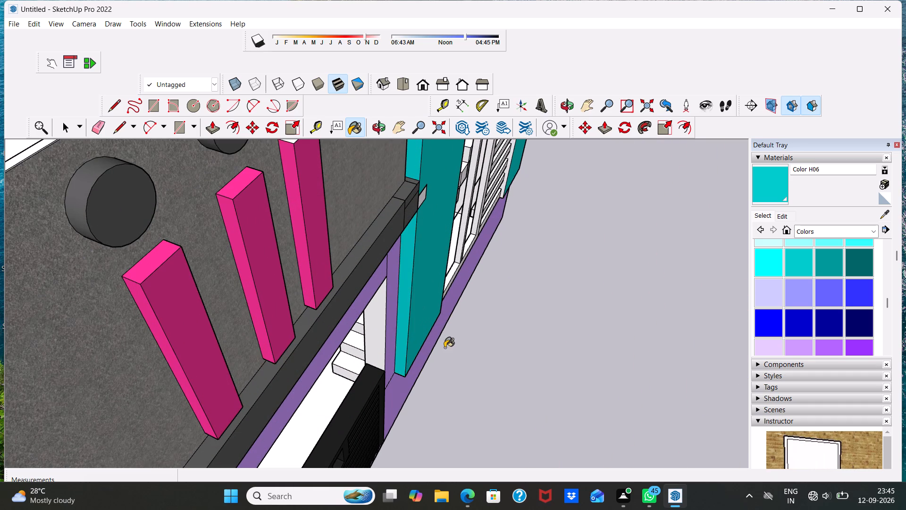
# Paint the front of the small white block projecting from the parapet ledge's end onto the stair tower with Color H06.
pyautogui.moveTo(445, 349); pyautogui.dragTo(225, 228, button='middle')
pyautogui.scroll(2, 412, 178)
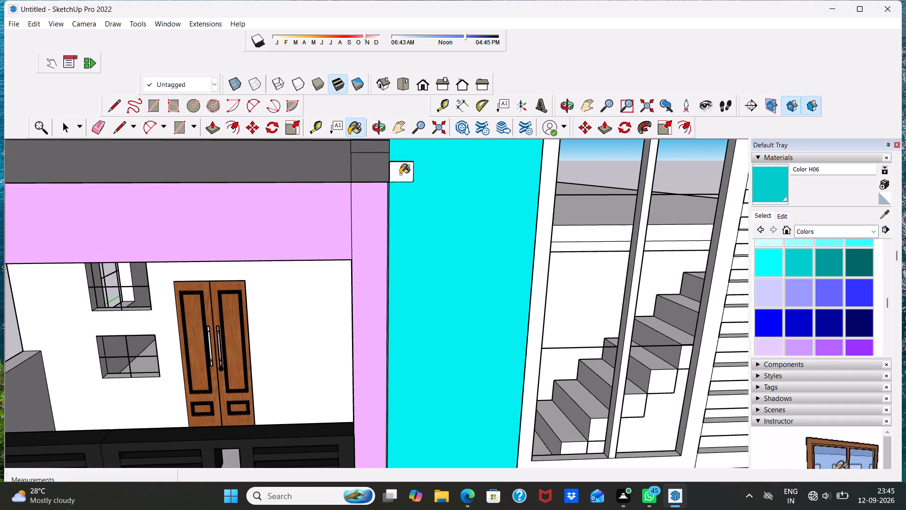
pyautogui.click(400, 173)
pyautogui.scroll(-9, 433, 193)
pyautogui.scroll(4, 505, 255)
pyautogui.scroll(-1, 504, 256)
pyautogui.press('space')
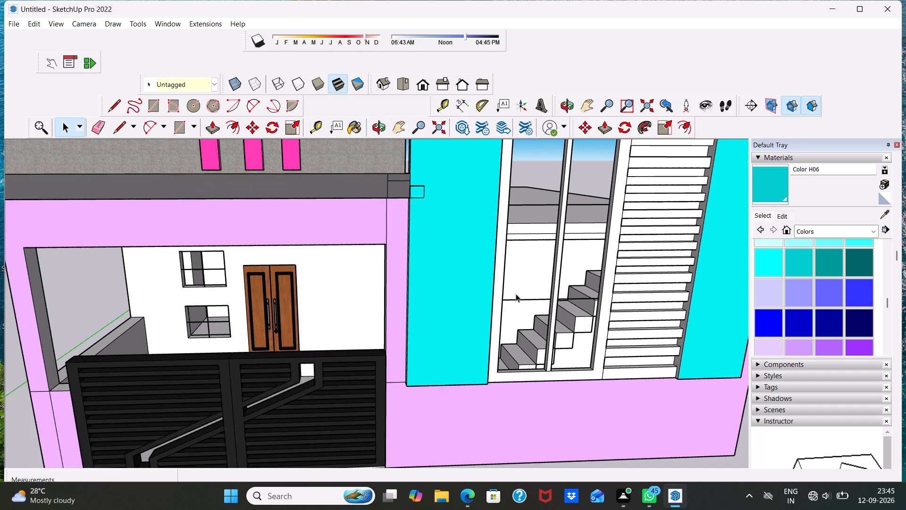
# Examine the painted front elevation from above, from below and straight on.
pyautogui.scroll(-1, 521, 323)
pyautogui.moveTo(479, 273); pyautogui.dragTo(446, 150, button='middle')
pyautogui.scroll(1, 465, 168)
pyautogui.scroll(-5, 507, 254)
pyautogui.moveTo(515, 285); pyautogui.dragTo(522, 376, button='middle')
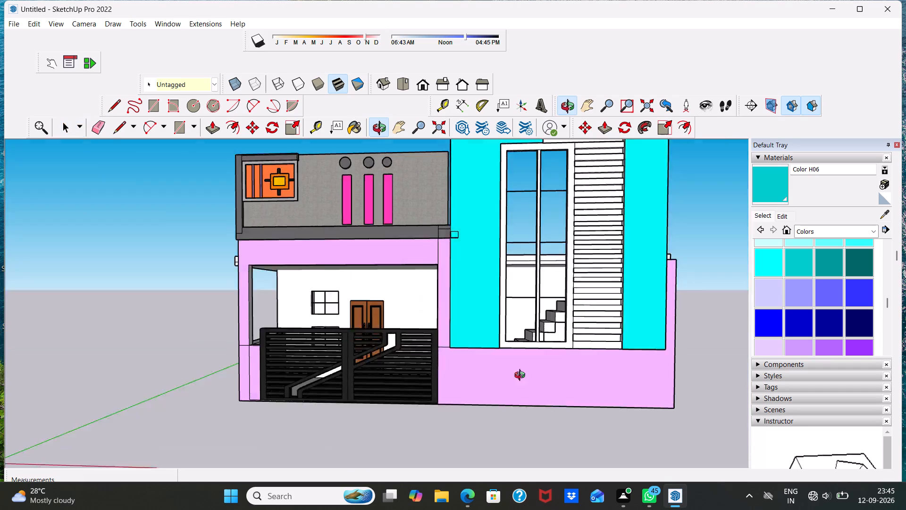
pyautogui.moveTo(522, 376); pyautogui.dragTo(539, 440, button='middle')
pyautogui.scroll(2, 537, 244)
pyautogui.scroll(-10, 537, 244)
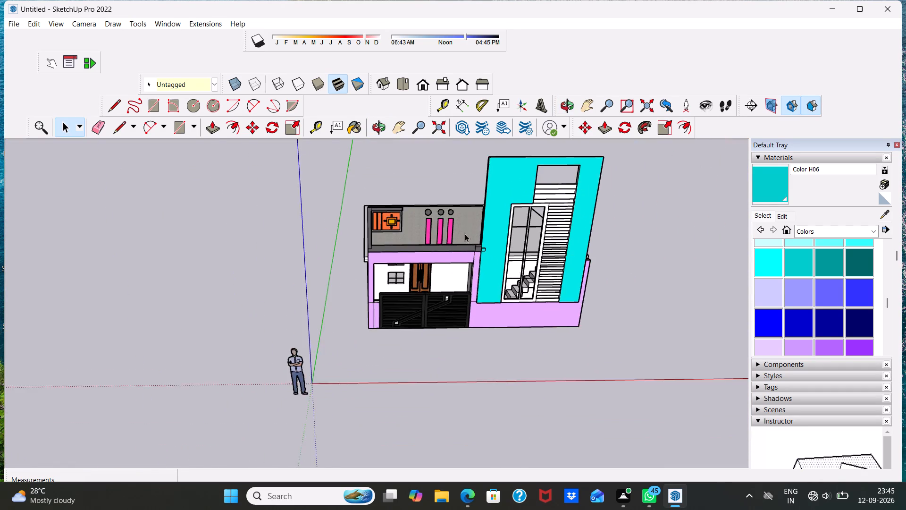
pyautogui.moveTo(458, 284); pyautogui.dragTo(364, 199, button='middle')
pyautogui.scroll(4, 481, 250)
pyautogui.scroll(-2, 481, 250)
pyautogui.moveTo(481, 248); pyautogui.dragTo(538, 266, button='middle')
pyautogui.scroll(3, 479, 204)
pyautogui.scroll(-1, 479, 204)
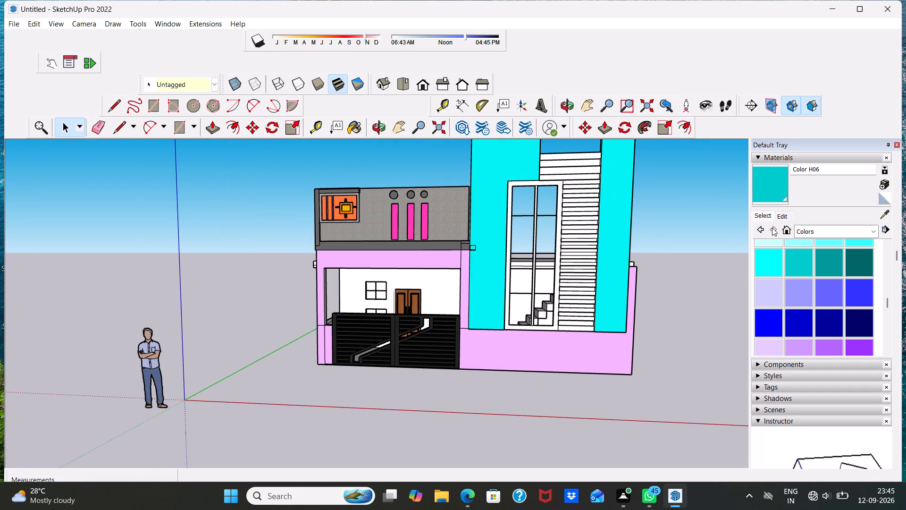
# Paint the front of the tall stair tower window's outer frame with Color I02.
pyautogui.click(800, 297)
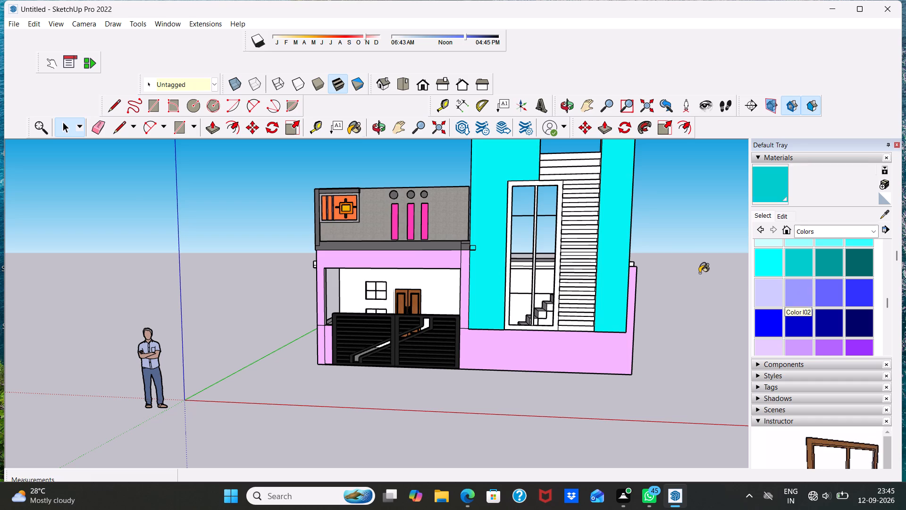
pyautogui.scroll(3, 495, 197)
pyautogui.click(515, 187)
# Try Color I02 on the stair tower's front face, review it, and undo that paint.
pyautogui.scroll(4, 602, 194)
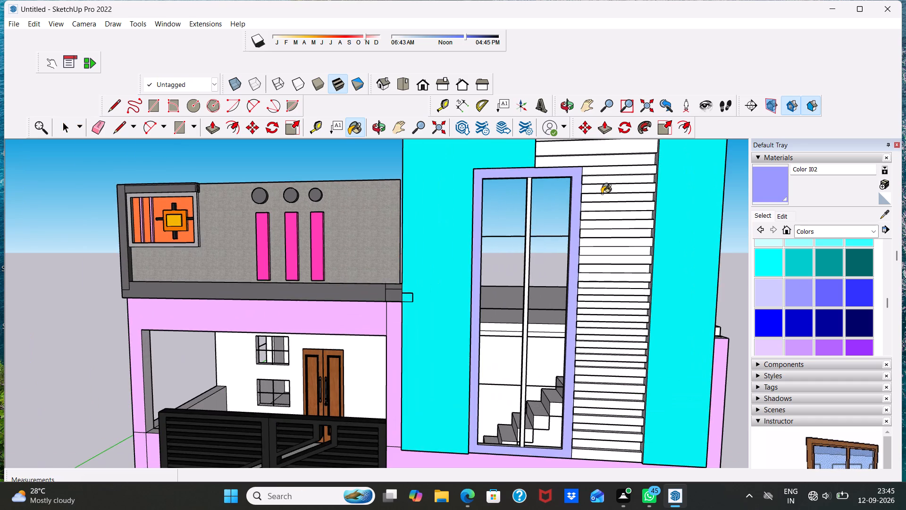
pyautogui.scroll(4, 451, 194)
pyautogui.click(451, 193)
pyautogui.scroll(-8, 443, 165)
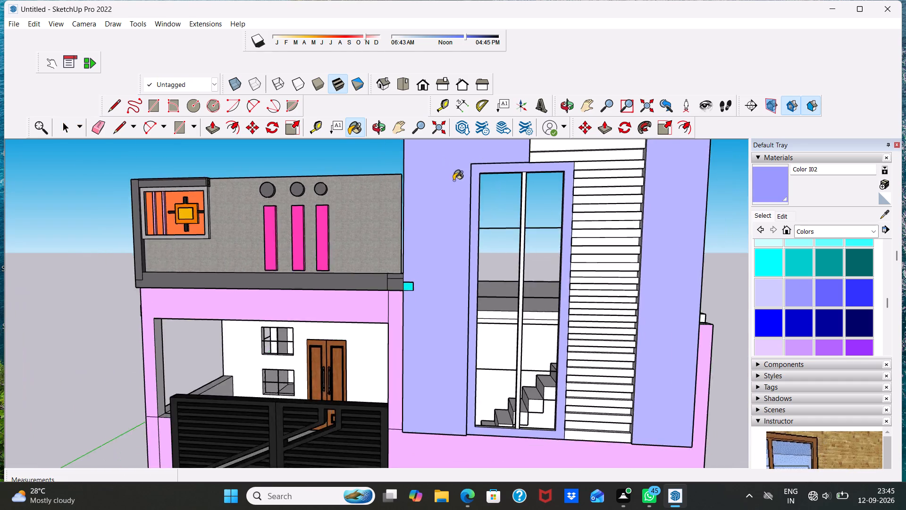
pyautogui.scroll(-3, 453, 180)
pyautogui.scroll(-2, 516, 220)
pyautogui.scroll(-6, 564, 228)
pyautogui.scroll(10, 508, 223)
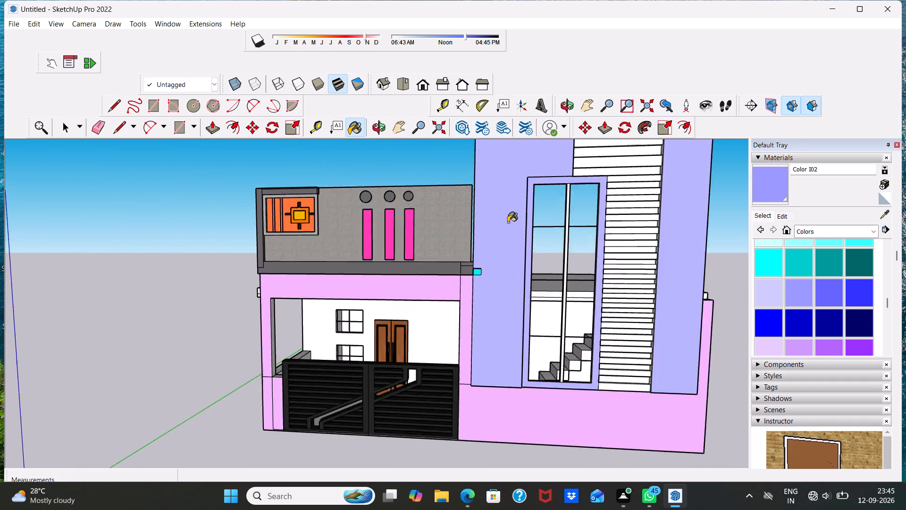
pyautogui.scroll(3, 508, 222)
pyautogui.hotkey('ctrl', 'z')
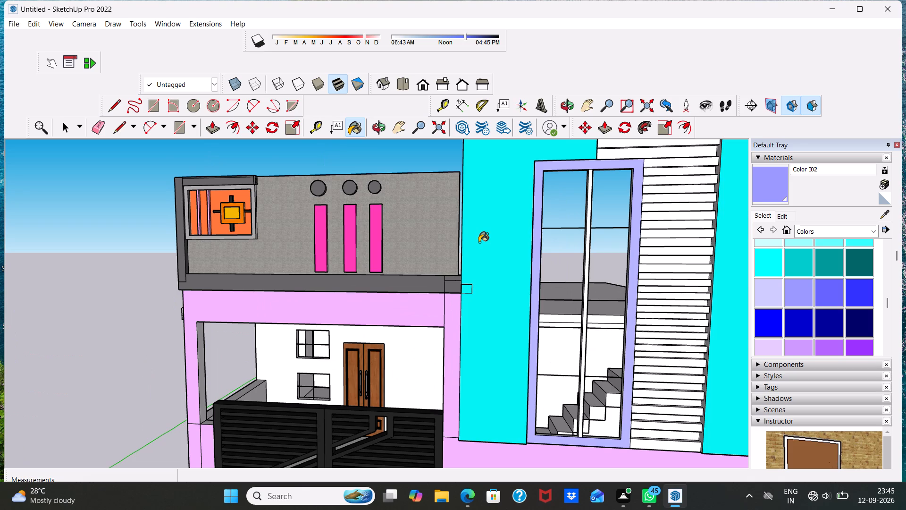
# Examine the stair tower's window frame and louvres against the wall color from the front and from above.
pyautogui.scroll(4, 511, 229)
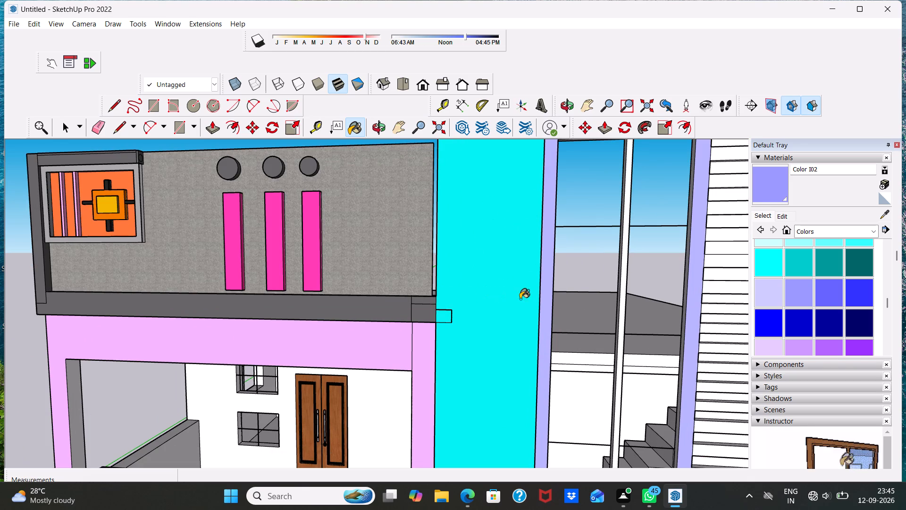
pyautogui.scroll(-10, 536, 294)
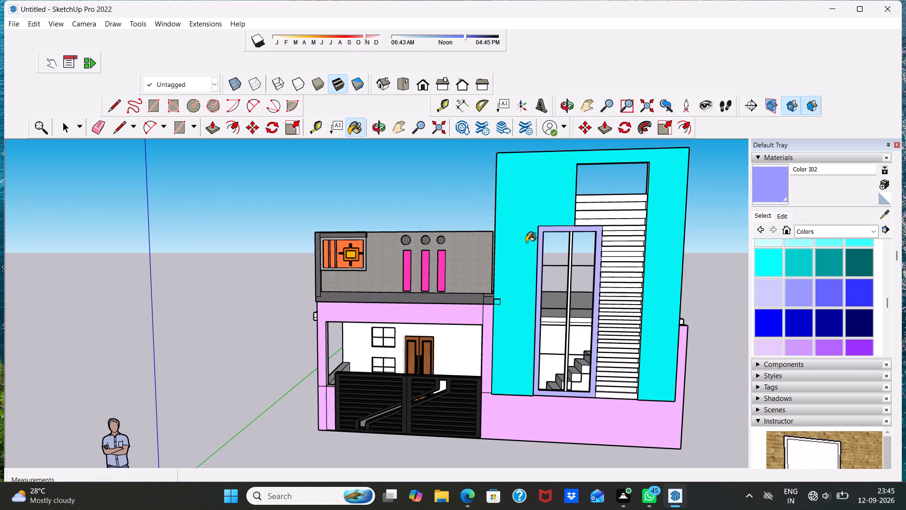
pyautogui.scroll(2, 532, 243)
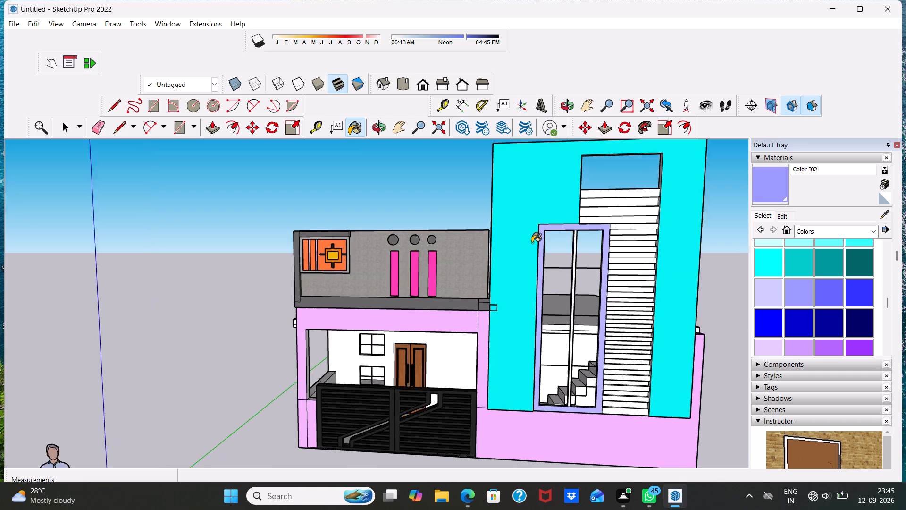
pyautogui.scroll(2, 532, 243)
pyautogui.scroll(-2, 572, 199)
pyautogui.moveTo(572, 198); pyautogui.dragTo(629, 285, button='middle')
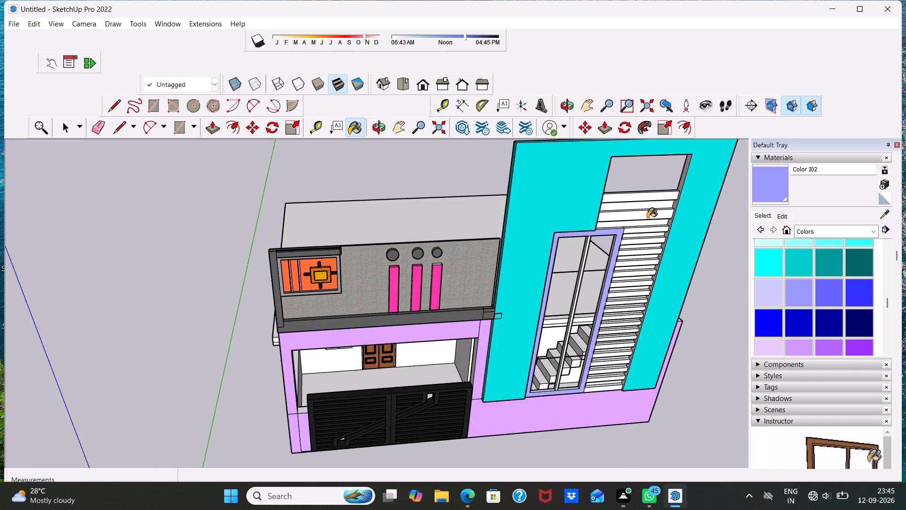
pyautogui.scroll(9, 647, 218)
pyautogui.scroll(-3, 612, 202)
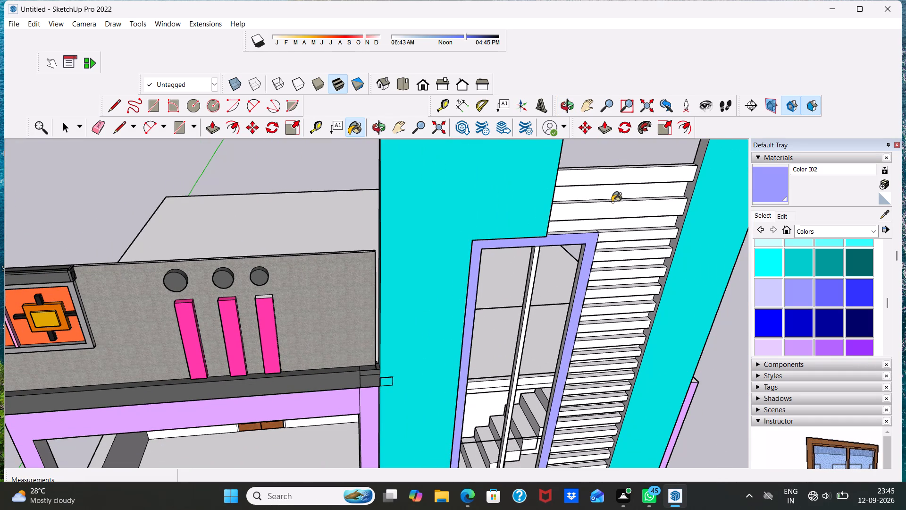
pyautogui.scroll(-1, 612, 202)
pyautogui.scroll(1, 595, 251)
pyautogui.press('space')
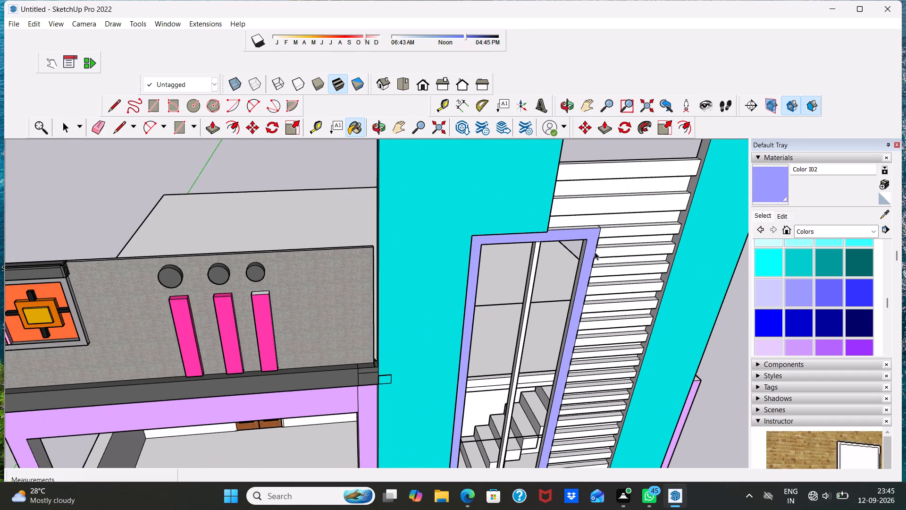
# Paint the front face of the tall window's central vertical bar with Color L11.
pyautogui.moveTo(578, 287); pyautogui.dragTo(546, 173, button='middle')
pyautogui.scroll(1, 550, 180)
pyautogui.scroll(-3, 630, 260)
pyautogui.scroll(5, 807, 289)
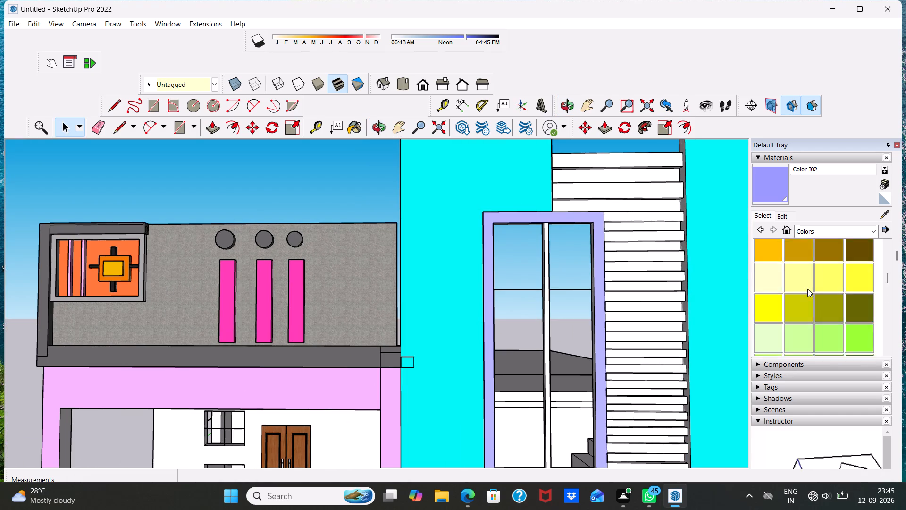
pyautogui.scroll(-4, 807, 289)
pyautogui.scroll(4, 807, 289)
pyautogui.scroll(-15, 807, 289)
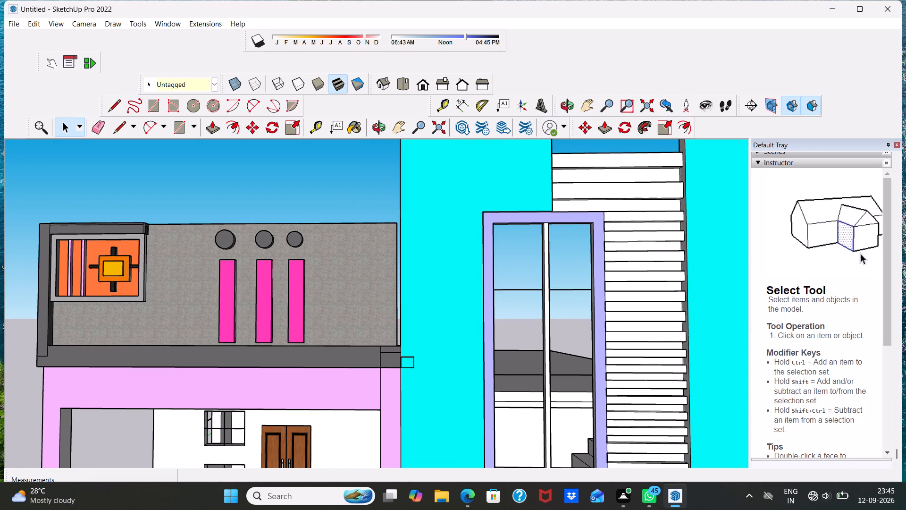
pyautogui.scroll(10, 805, 280)
pyautogui.scroll(-4, 805, 280)
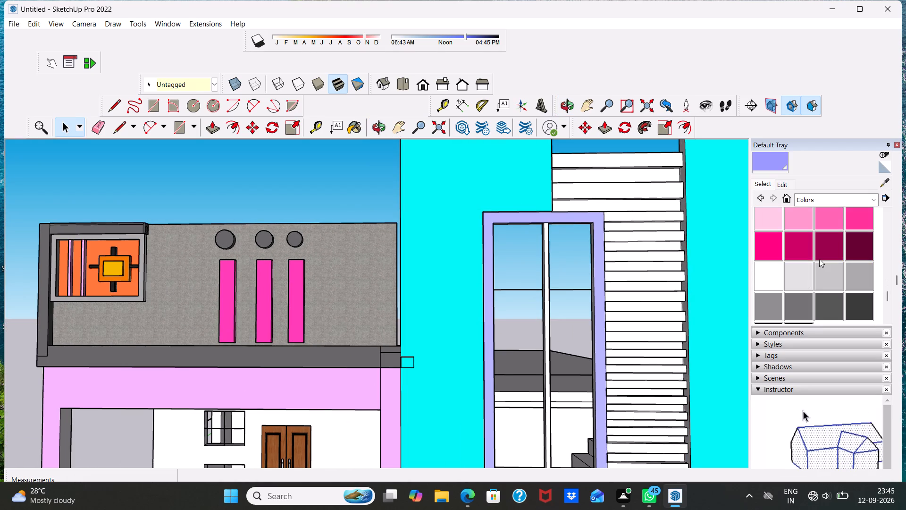
pyautogui.click(826, 240)
pyautogui.scroll(4, 652, 269)
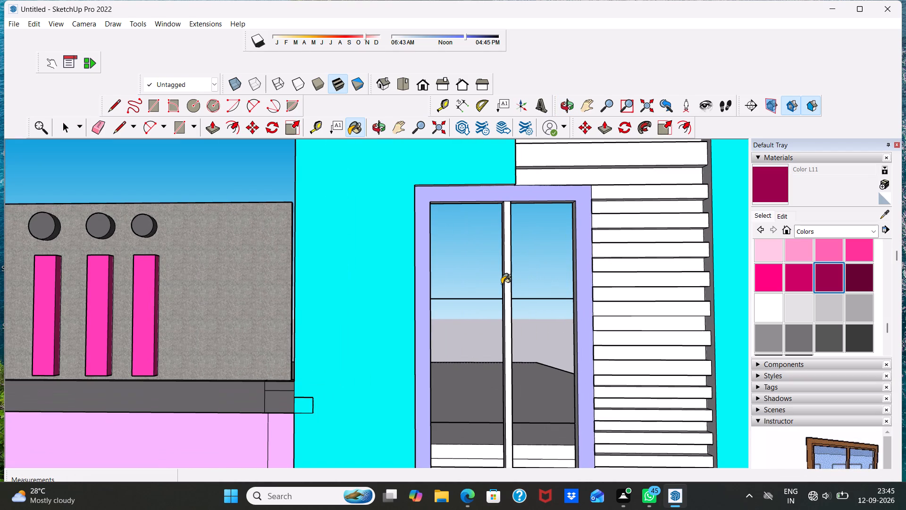
pyautogui.click(505, 288)
# Paint both side faces of the tall window's central vertical bar with Color L11.
pyautogui.scroll(1, 493, 265)
pyautogui.moveTo(493, 265); pyautogui.dragTo(501, 271, button='middle')
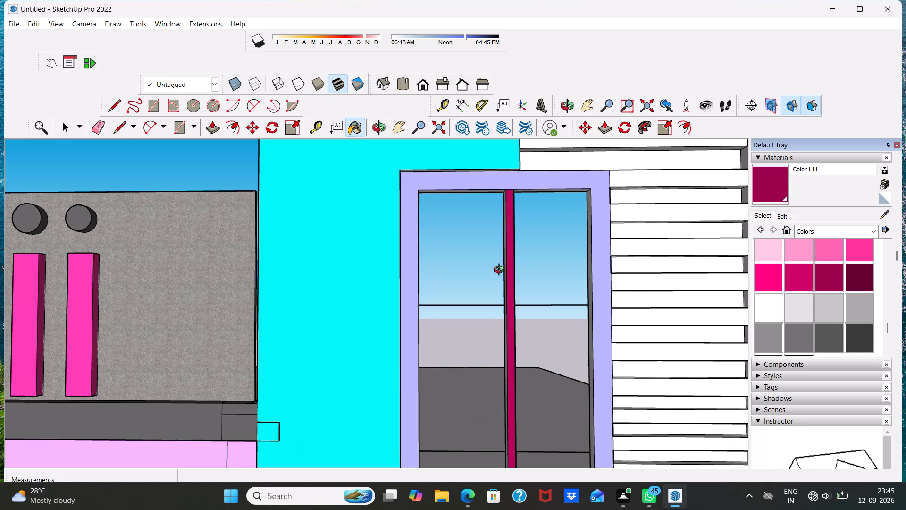
pyautogui.moveTo(501, 271); pyautogui.dragTo(556, 289, button='middle')
pyautogui.scroll(3, 521, 282)
pyautogui.click(495, 277)
pyautogui.moveTo(503, 274); pyautogui.dragTo(280, 312, button='middle')
pyautogui.click(407, 271)
pyautogui.scroll(-3, 379, 280)
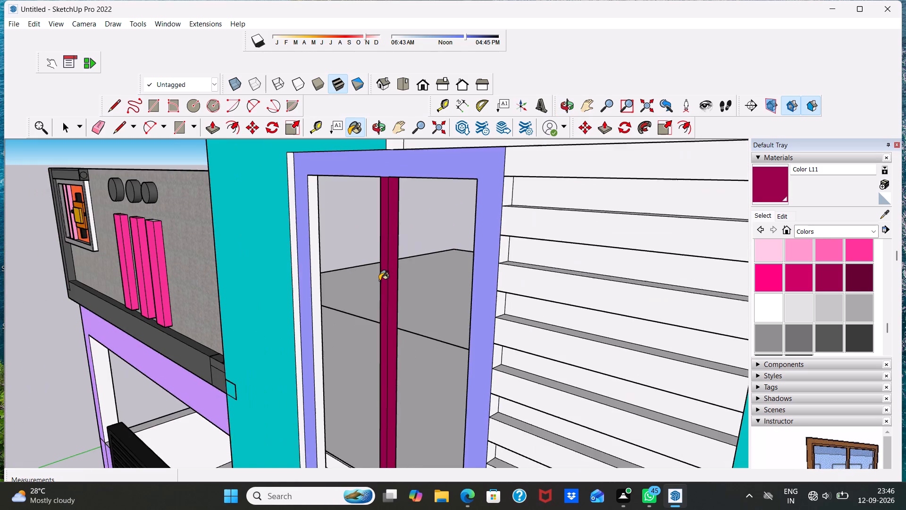
pyautogui.moveTo(379, 280); pyautogui.dragTo(475, 272, button='middle')
pyautogui.scroll(-4, 480, 261)
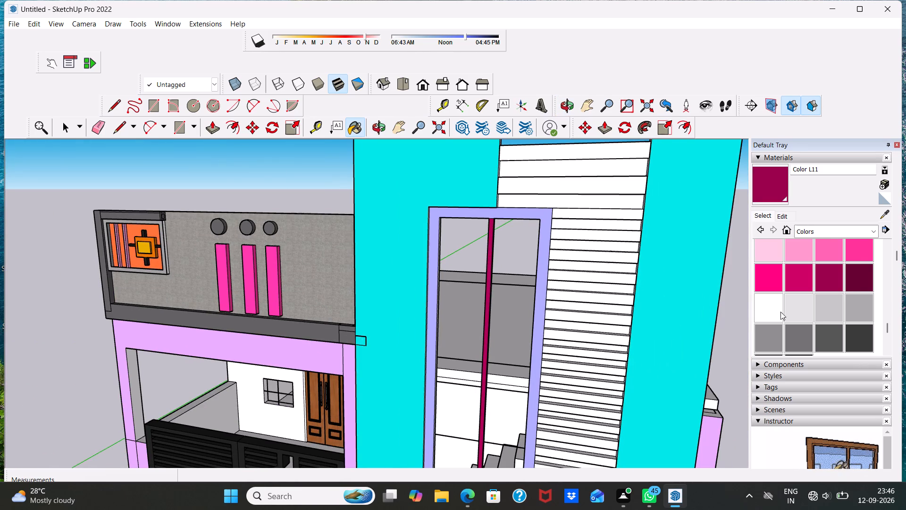
# Paint the stair tower wall's white recess edges beside and above the tall window frame with Color H06.
pyautogui.moveTo(508, 331); pyautogui.dragTo(570, 263, button='middle')
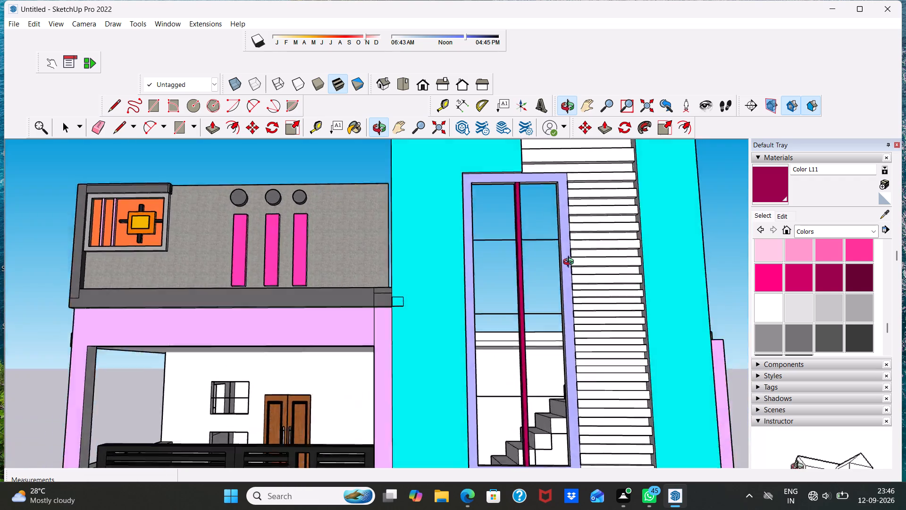
pyautogui.moveTo(570, 263); pyautogui.dragTo(368, 332, button='middle')
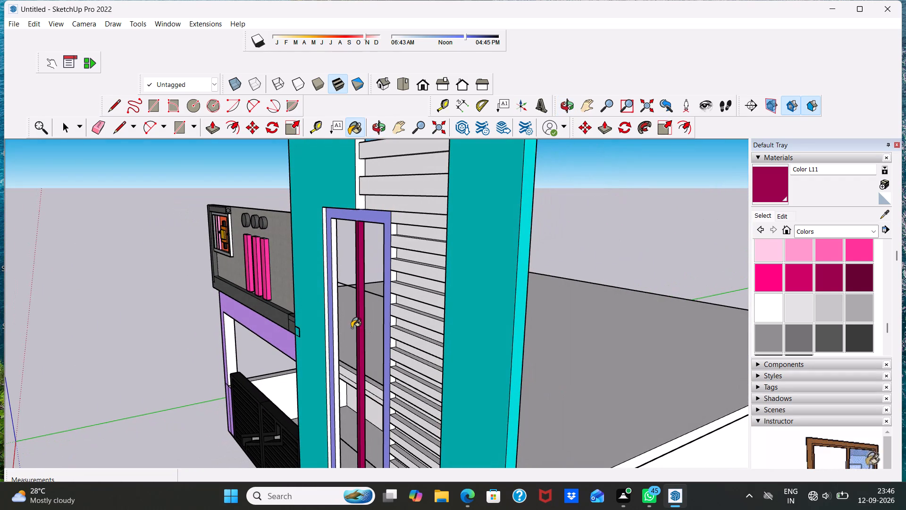
pyautogui.moveTo(352, 327); pyautogui.dragTo(407, 323, button='middle')
pyautogui.moveTo(399, 304); pyautogui.dragTo(354, 301, button='middle')
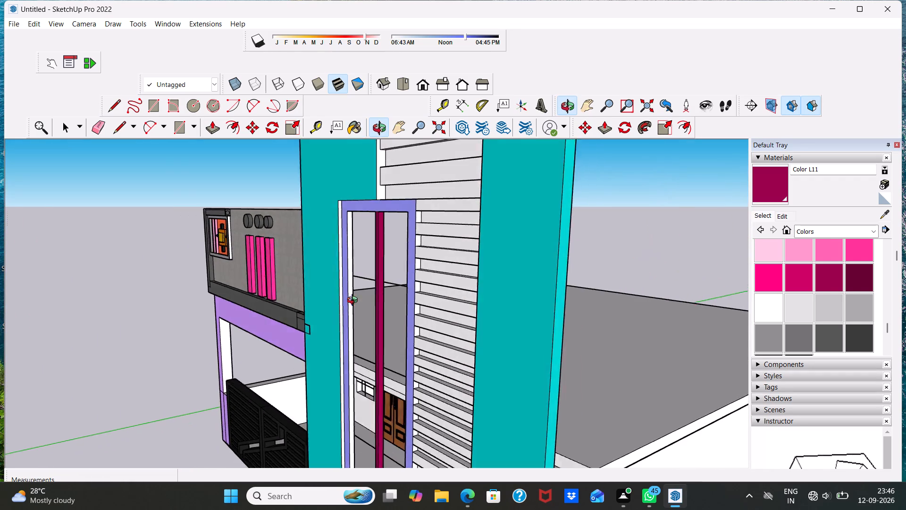
pyautogui.moveTo(354, 301); pyautogui.dragTo(344, 301, button='middle')
pyautogui.scroll(2, 344, 302)
pyautogui.scroll(-1, 344, 302)
pyautogui.scroll(4, 799, 296)
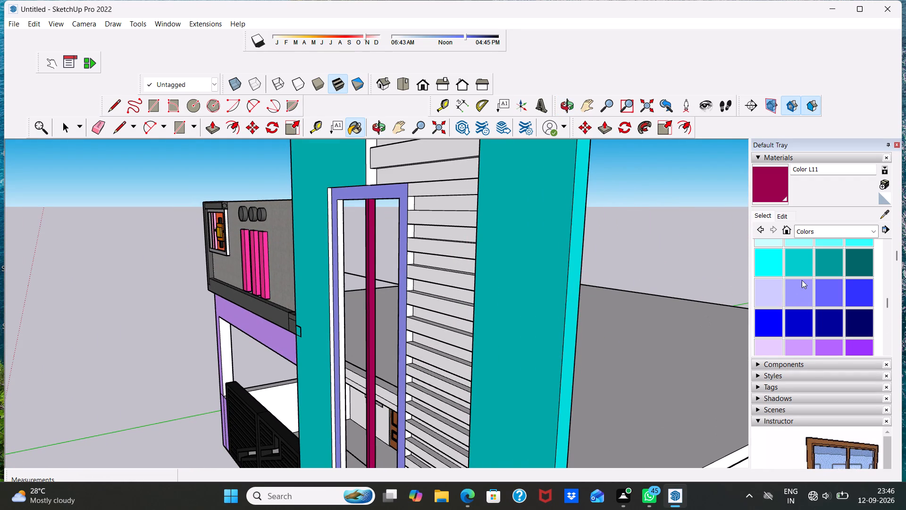
pyautogui.click(800, 260)
pyautogui.scroll(4, 397, 290)
pyautogui.click(316, 256)
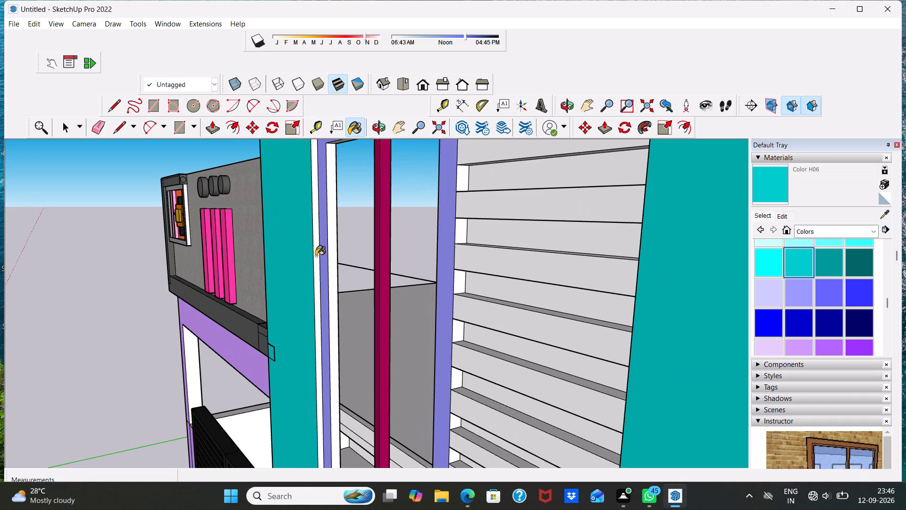
pyautogui.scroll(-4, 408, 276)
pyautogui.scroll(1, 431, 154)
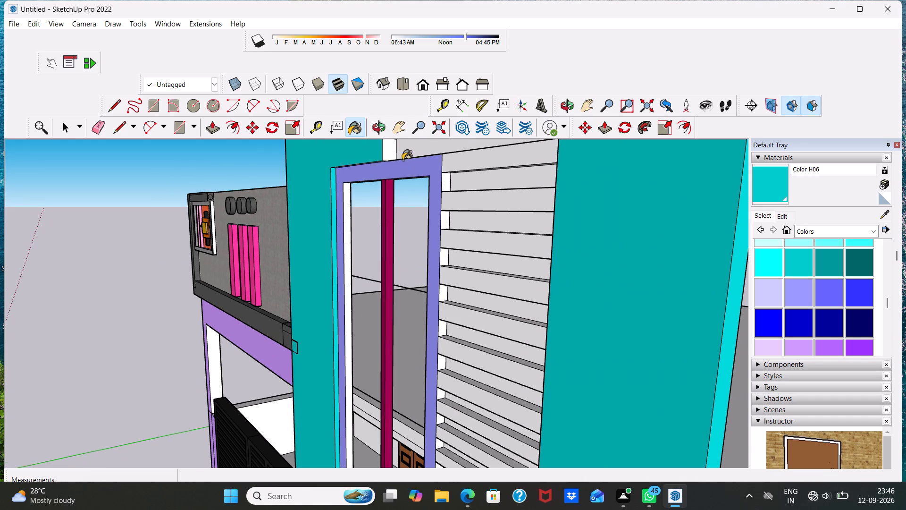
pyautogui.click(386, 152)
pyautogui.scroll(-9, 408, 205)
# Paint the inner faces of both vertical sides of the tall window frame with Color I02.
pyautogui.moveTo(427, 253); pyautogui.dragTo(436, 259, button='middle')
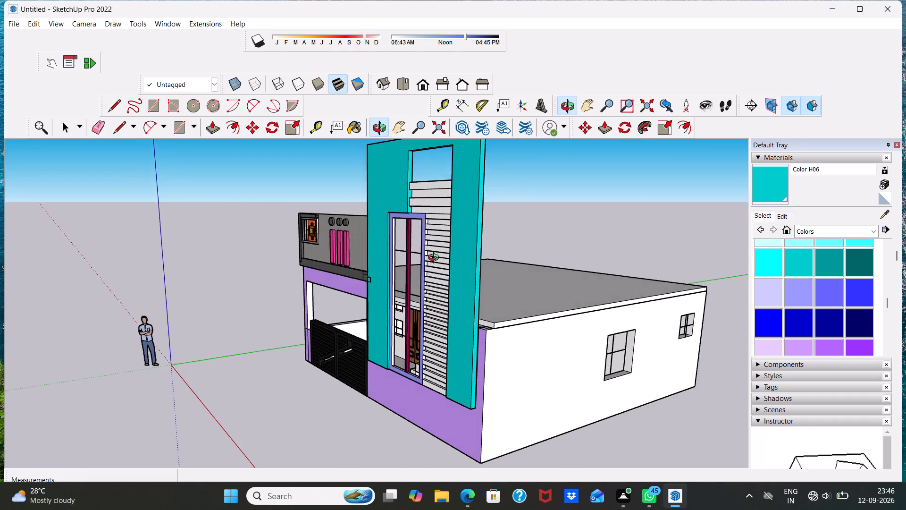
pyautogui.moveTo(436, 259); pyautogui.dragTo(702, 272, button='middle')
pyautogui.scroll(4, 502, 263)
pyautogui.moveTo(493, 279); pyautogui.dragTo(493, 278, button='middle')
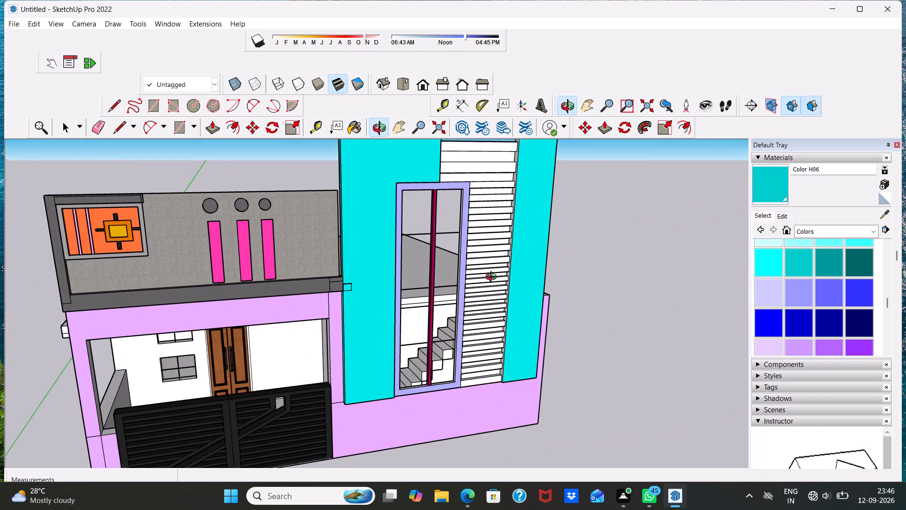
pyautogui.moveTo(493, 278); pyautogui.dragTo(250, 329, button='middle')
pyautogui.scroll(4, 422, 299)
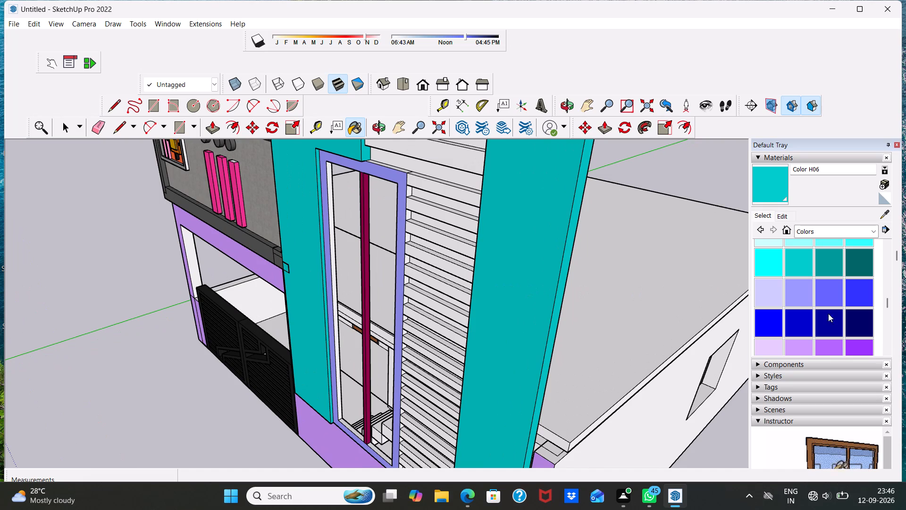
pyautogui.click(799, 289)
pyautogui.scroll(2, 407, 301)
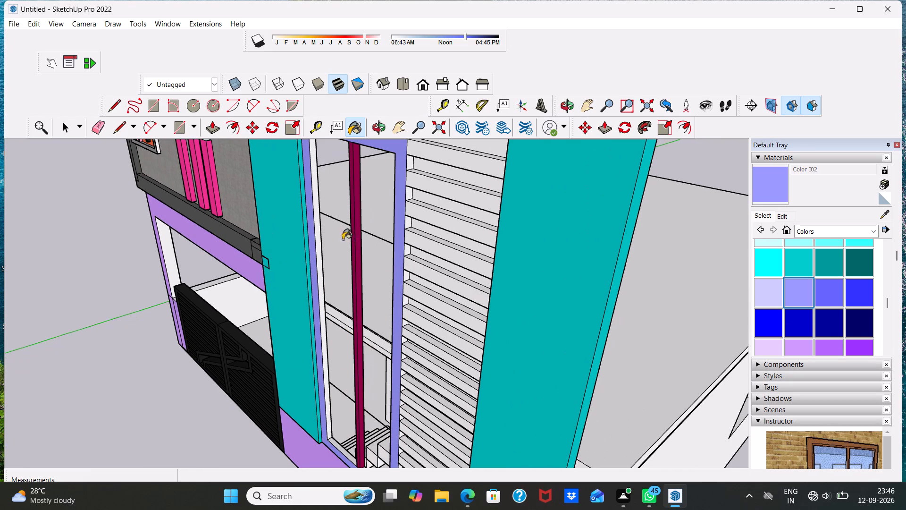
pyautogui.click(316, 235)
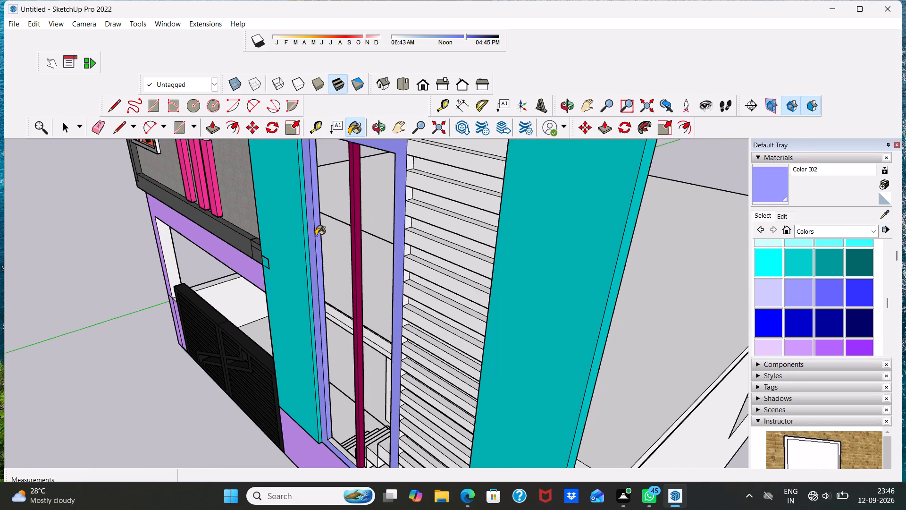
pyautogui.moveTo(318, 251); pyautogui.dragTo(509, 227, button='middle')
pyautogui.scroll(-9, 509, 227)
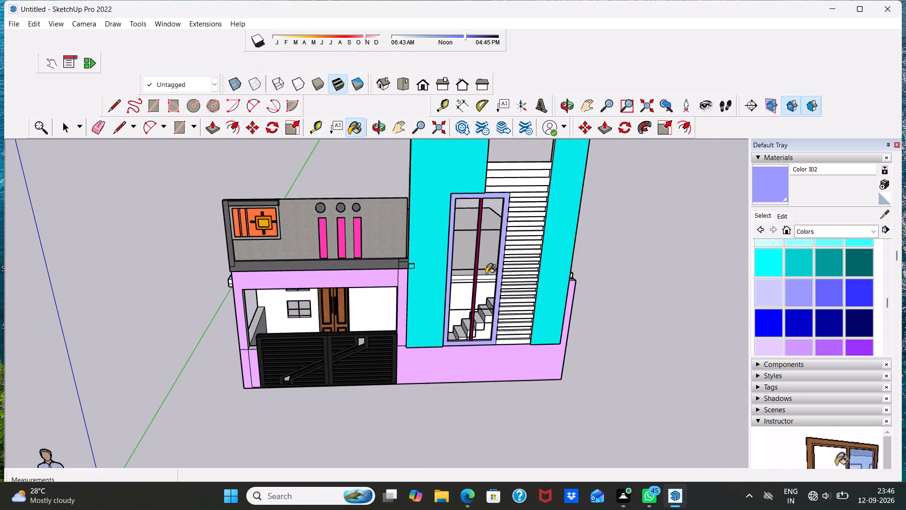
pyautogui.moveTo(486, 273); pyautogui.dragTo(639, 257, button='middle')
pyautogui.scroll(15, 446, 255)
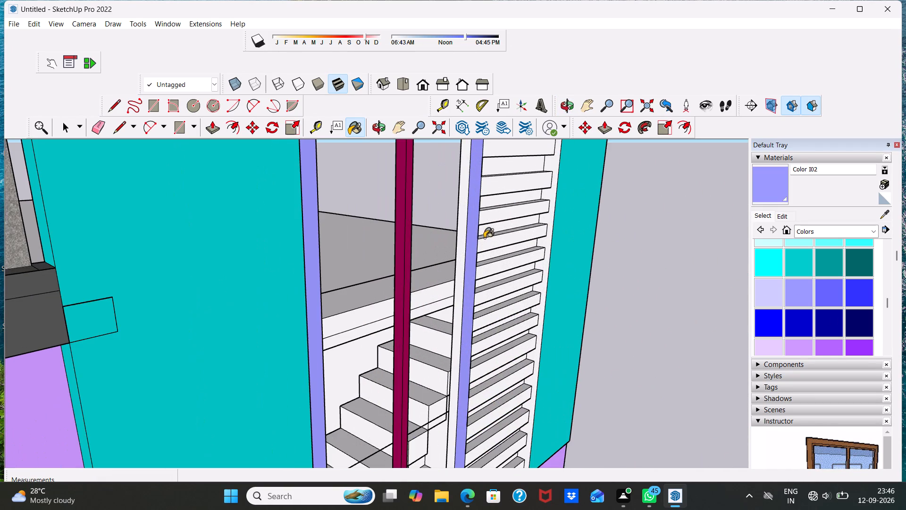
pyautogui.click(460, 243)
pyautogui.scroll(-5, 458, 243)
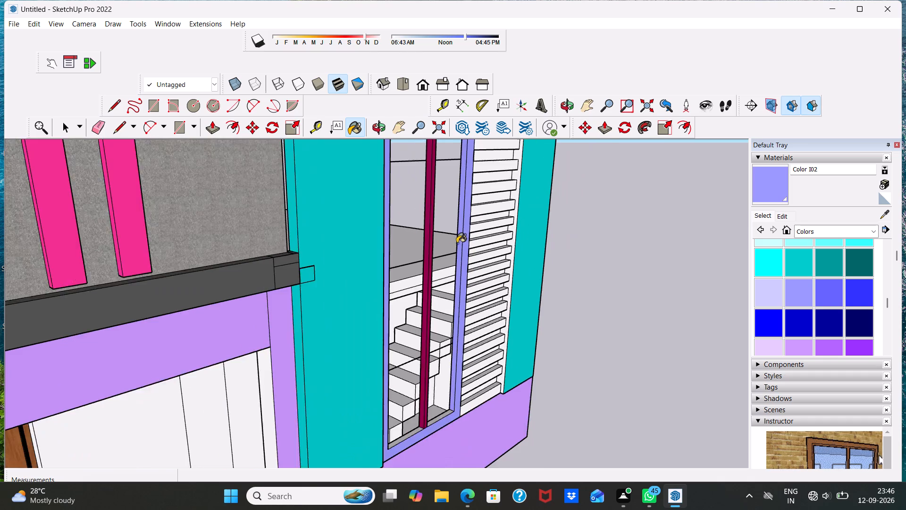
pyautogui.scroll(-5, 457, 243)
pyautogui.press('space')
# Examine the painted window frame, central bar and unpainted louvres on the stair tower's front elevation.
pyautogui.moveTo(479, 289); pyautogui.dragTo(375, 327, button='middle')
pyautogui.scroll(-9, 310, 310)
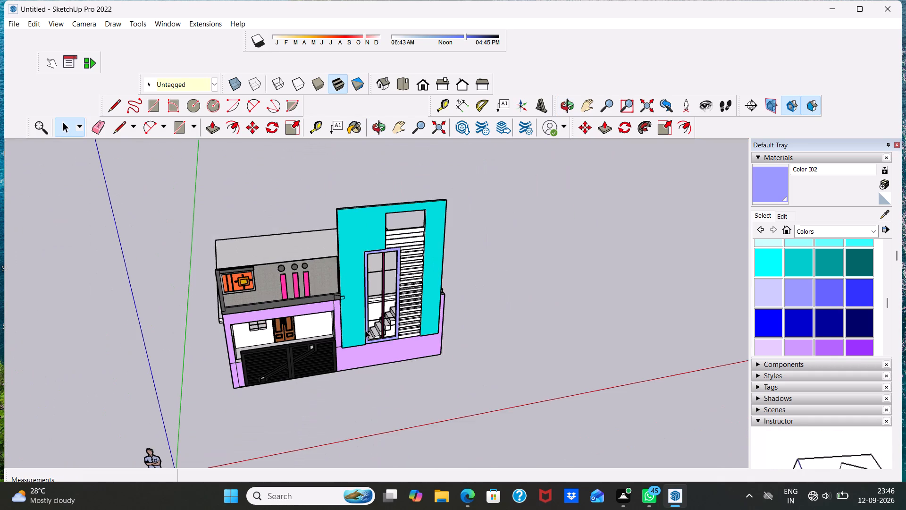
pyautogui.moveTo(366, 331); pyautogui.dragTo(319, 233, button='middle')
pyautogui.scroll(7, 395, 281)
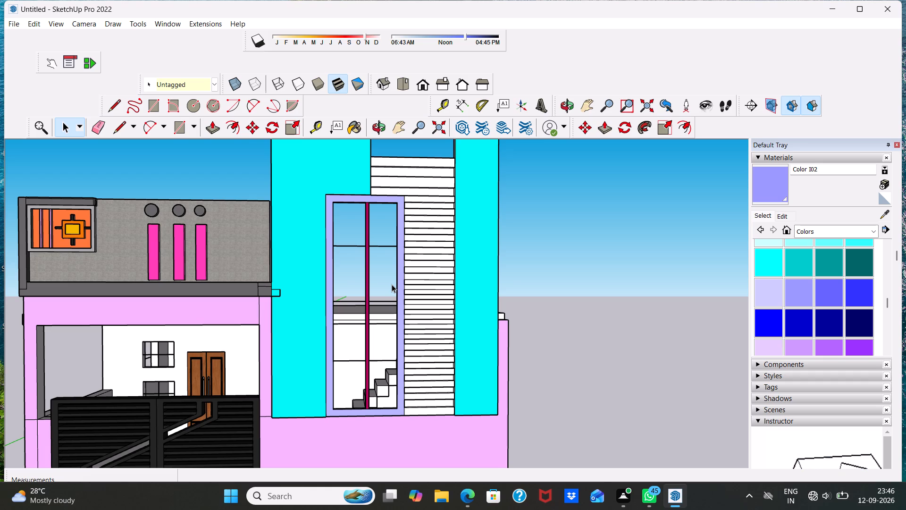
pyautogui.scroll(3, 373, 284)
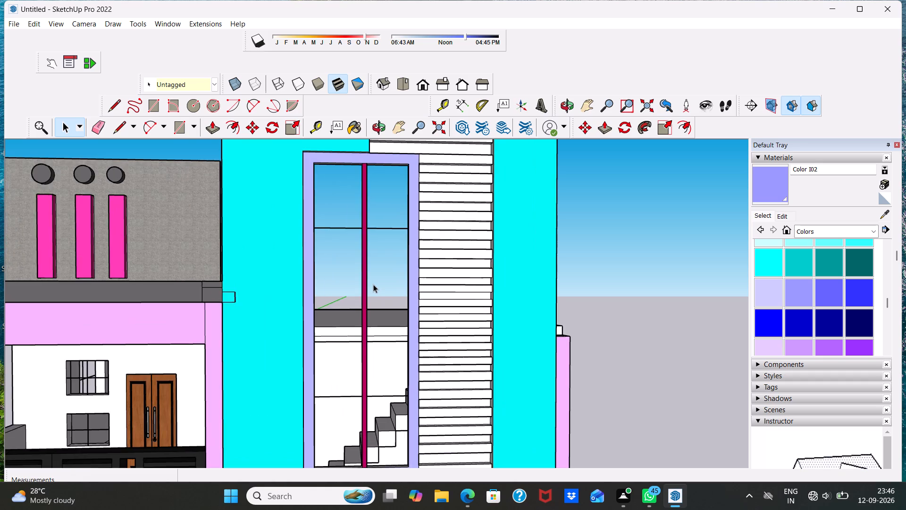
pyautogui.scroll(-2, 356, 260)
pyautogui.moveTo(356, 259); pyautogui.dragTo(356, 254, button='middle')
pyautogui.scroll(4, 356, 254)
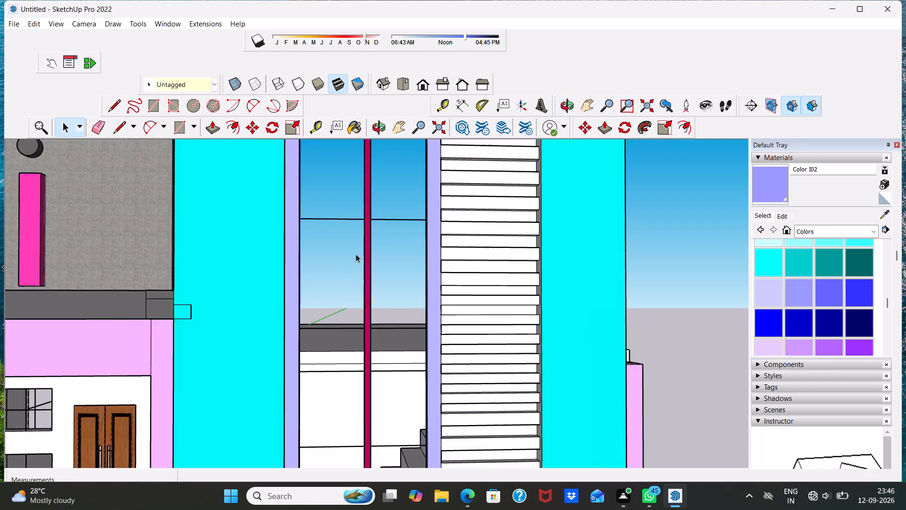
pyautogui.scroll(-6, 356, 254)
pyautogui.scroll(-1, 413, 278)
pyautogui.scroll(1, 421, 272)
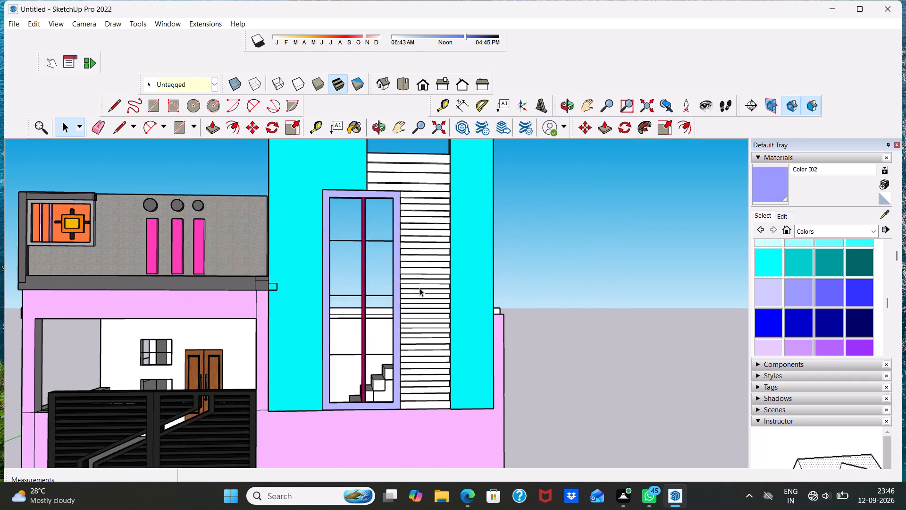
pyautogui.scroll(-1, 421, 295)
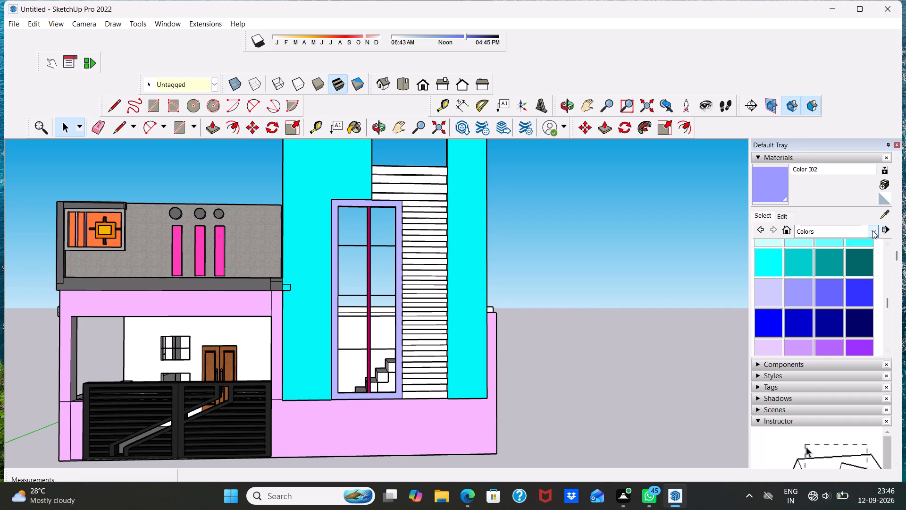
# Paint a group of louvre faces at mid-height beside the tall window with Wood Cherry Original.
pyautogui.click(872, 230)
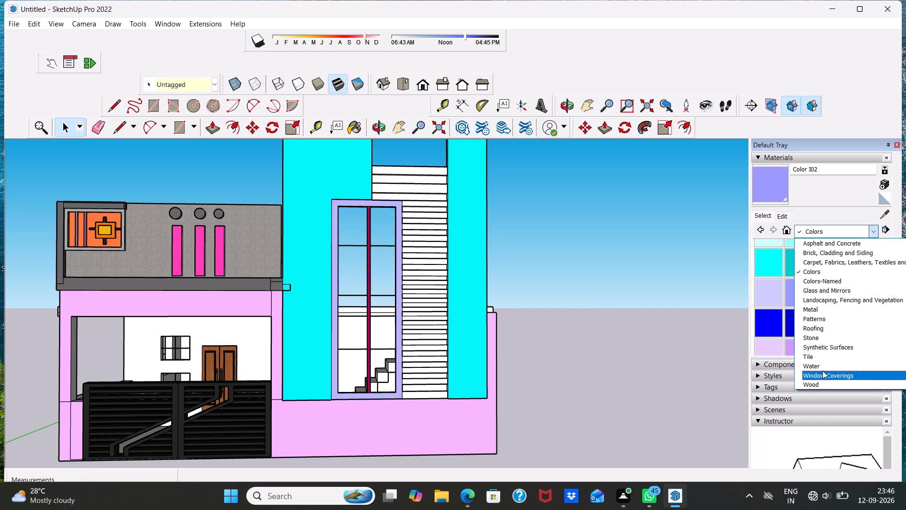
pyautogui.click(819, 382)
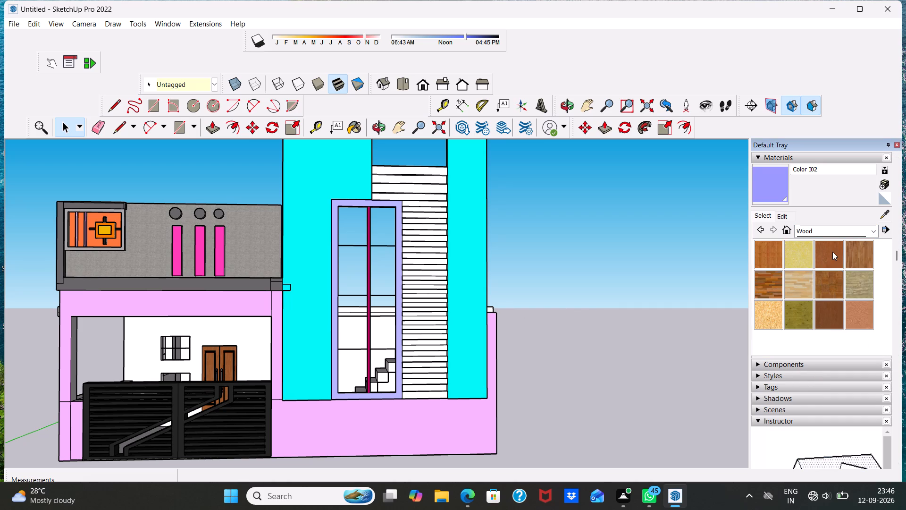
pyautogui.click(832, 252)
pyautogui.click(419, 296)
pyautogui.click(419, 286)
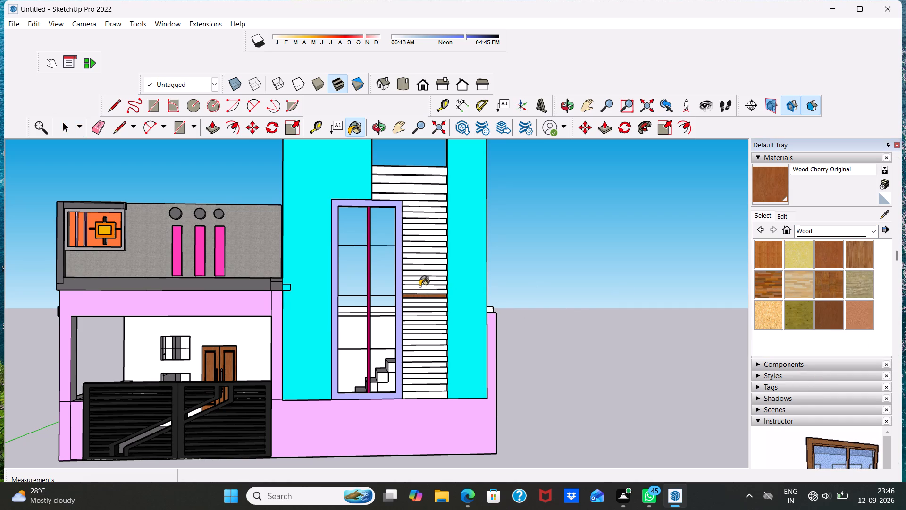
pyautogui.click(419, 282)
pyautogui.doubleClick(419, 270)
pyautogui.scroll(12, 419, 268)
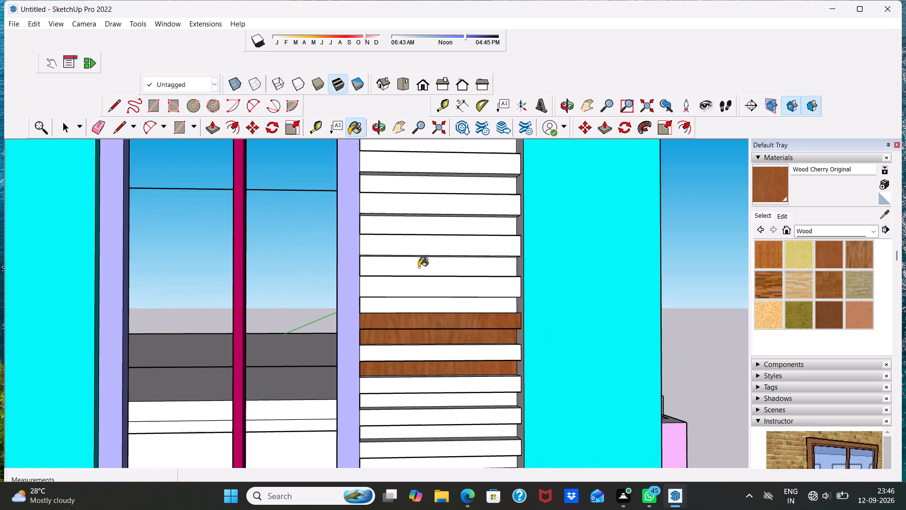
pyautogui.moveTo(413, 238); pyautogui.dragTo(399, 302)
pyautogui.click(402, 288)
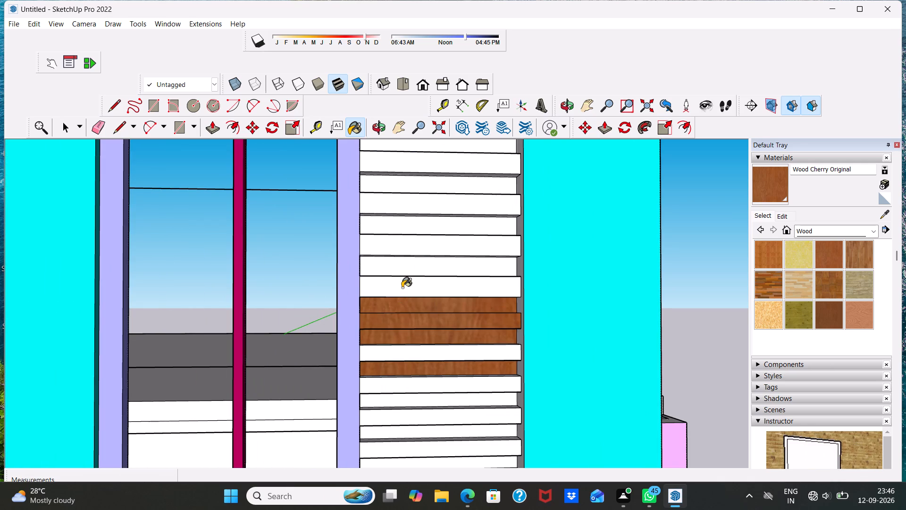
pyautogui.click(402, 275)
pyautogui.click(402, 251)
pyautogui.click(405, 236)
pyautogui.click(414, 222)
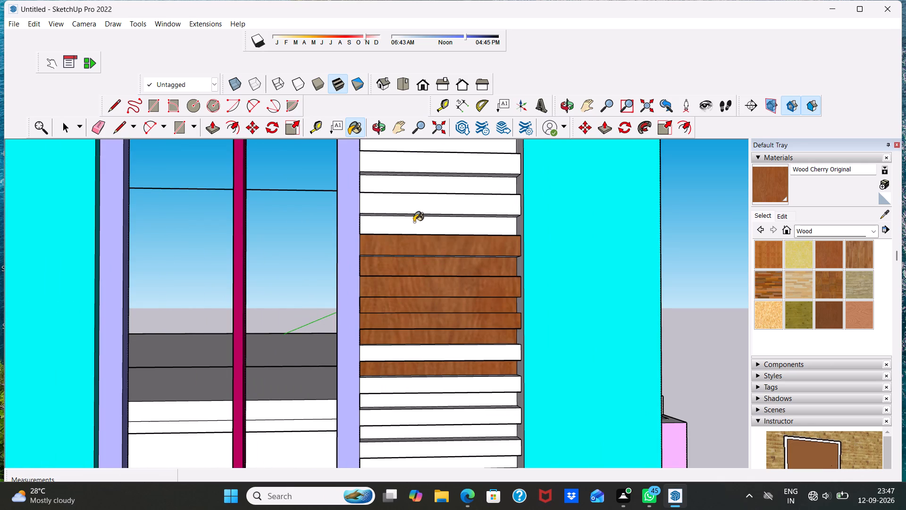
pyautogui.click(419, 207)
pyautogui.click(427, 189)
pyautogui.scroll(-9, 430, 201)
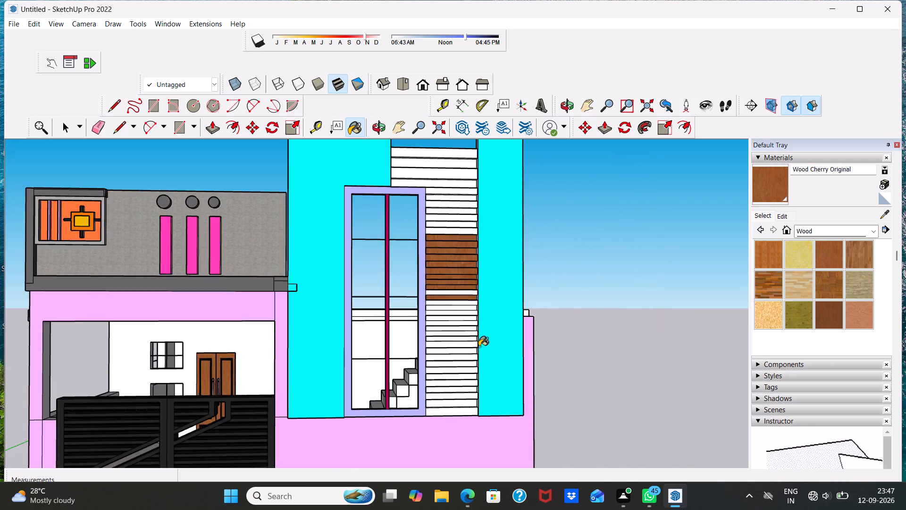
# Paint several louvre faces below the Wood Cherry Original group with Wood Veneer 01.
pyautogui.scroll(-5, 479, 347)
pyautogui.scroll(4, 450, 397)
pyautogui.click(827, 313)
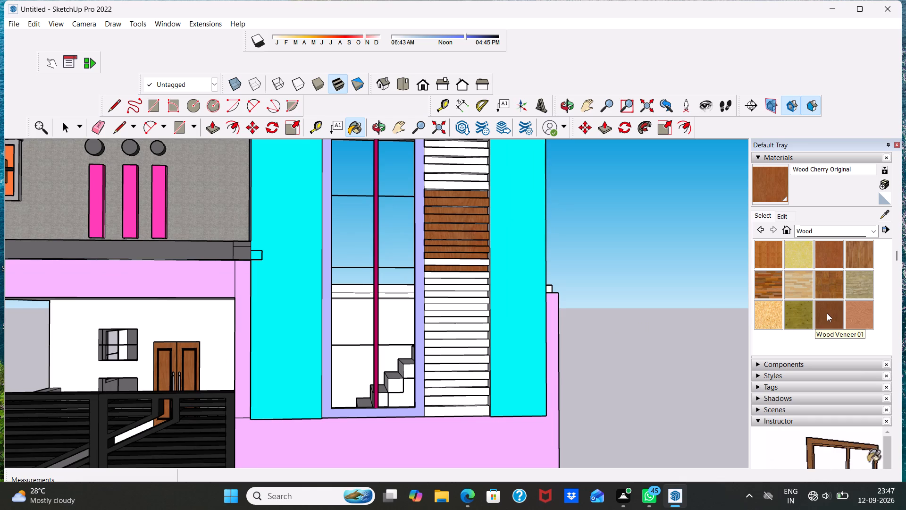
pyautogui.click(459, 339)
pyautogui.scroll(5, 453, 316)
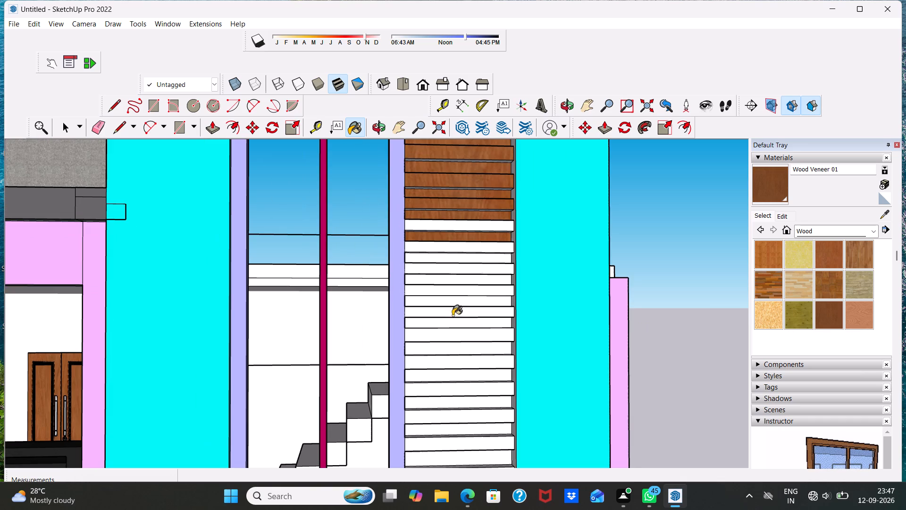
pyautogui.click(820, 312)
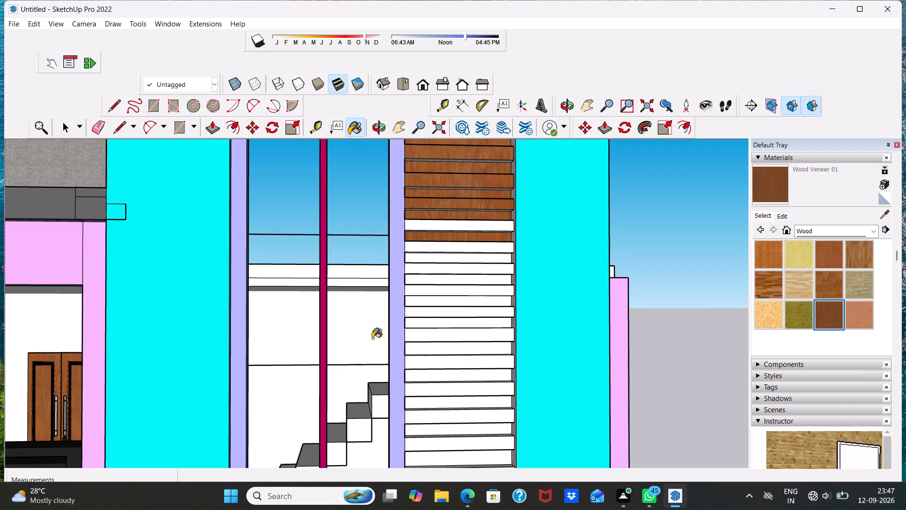
pyautogui.click(434, 322)
pyautogui.click(440, 309)
pyautogui.click(445, 290)
pyautogui.click(448, 284)
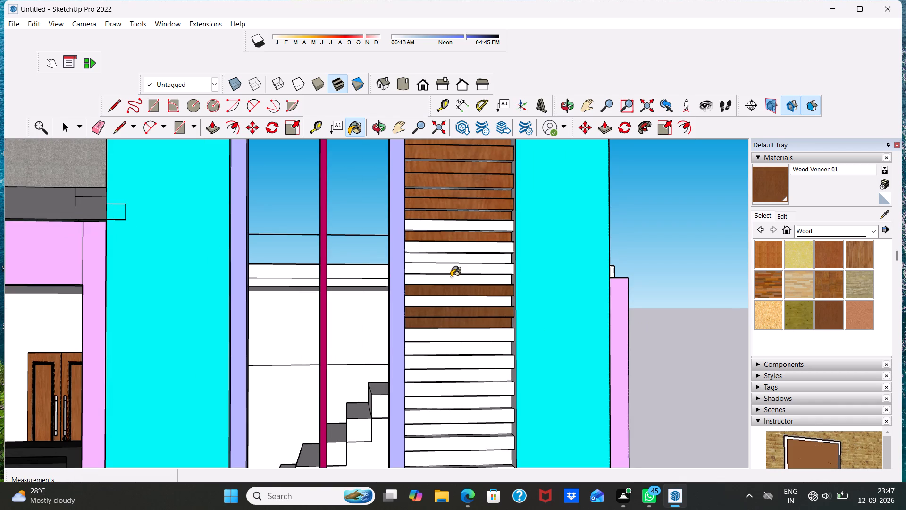
pyautogui.doubleClick(452, 272)
pyautogui.click(455, 261)
pyautogui.click(455, 257)
pyautogui.scroll(5, 455, 257)
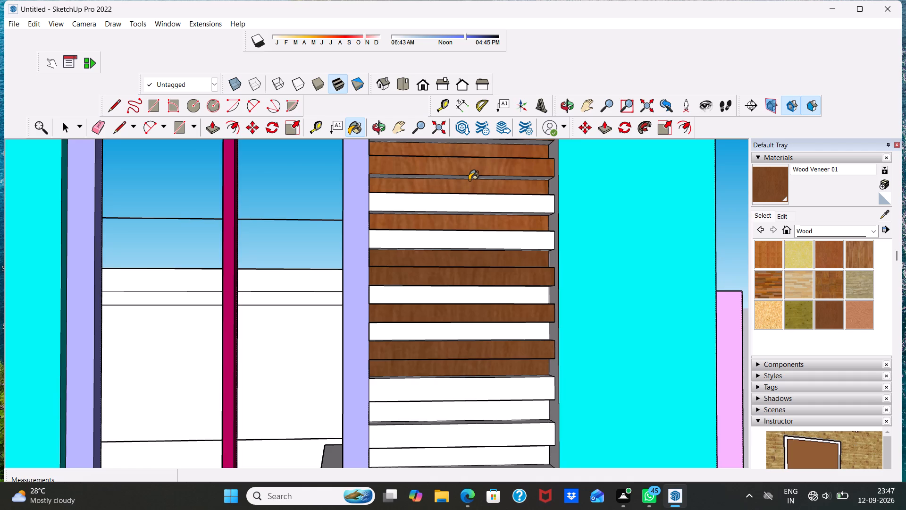
# Examine the two wood finishes on the stair tower's louvres from above and from the front.
pyautogui.scroll(2, 469, 180)
pyautogui.moveTo(469, 179); pyautogui.dragTo(453, 351, button='middle')
pyautogui.scroll(-1, 469, 187)
pyautogui.scroll(-12, 411, 344)
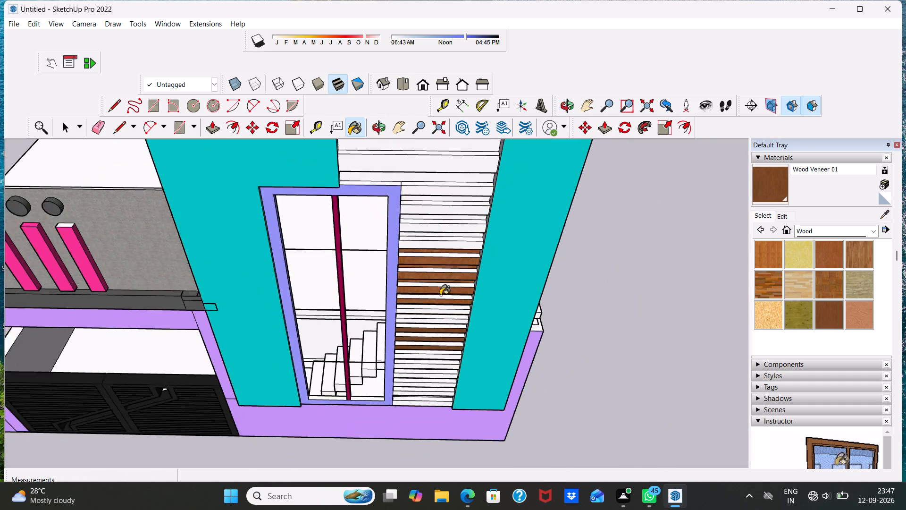
pyautogui.scroll(-2, 440, 295)
pyautogui.moveTo(448, 336); pyautogui.dragTo(440, 215, button='middle')
pyautogui.scroll(-2, 440, 250)
pyautogui.scroll(3, 461, 266)
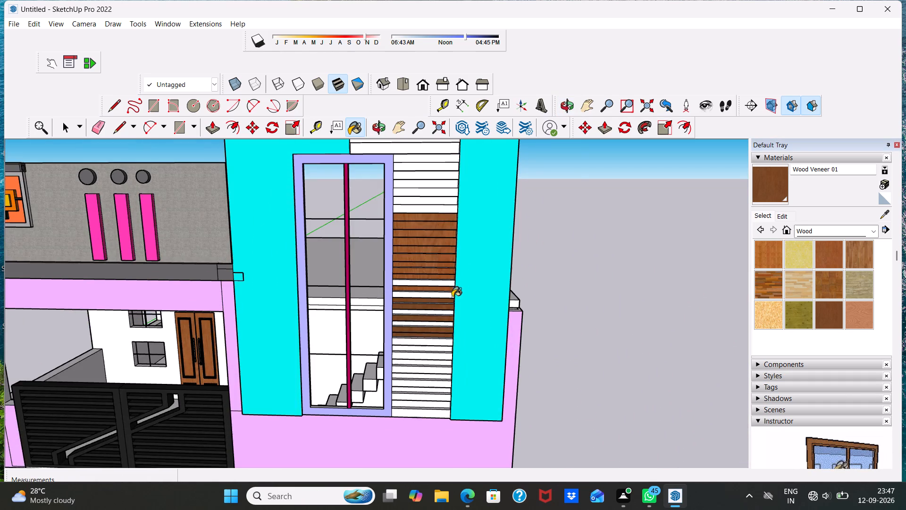
pyautogui.scroll(4, 401, 382)
pyautogui.scroll(5, 418, 295)
pyautogui.scroll(-5, 418, 294)
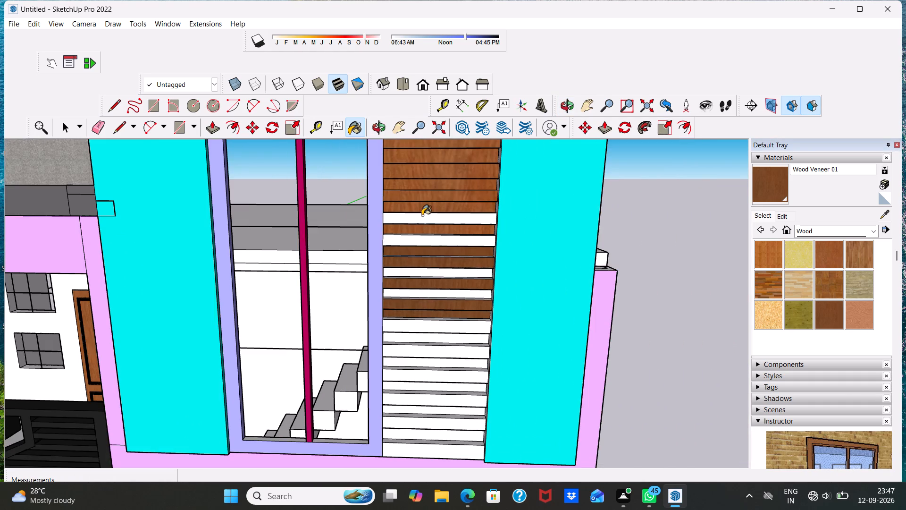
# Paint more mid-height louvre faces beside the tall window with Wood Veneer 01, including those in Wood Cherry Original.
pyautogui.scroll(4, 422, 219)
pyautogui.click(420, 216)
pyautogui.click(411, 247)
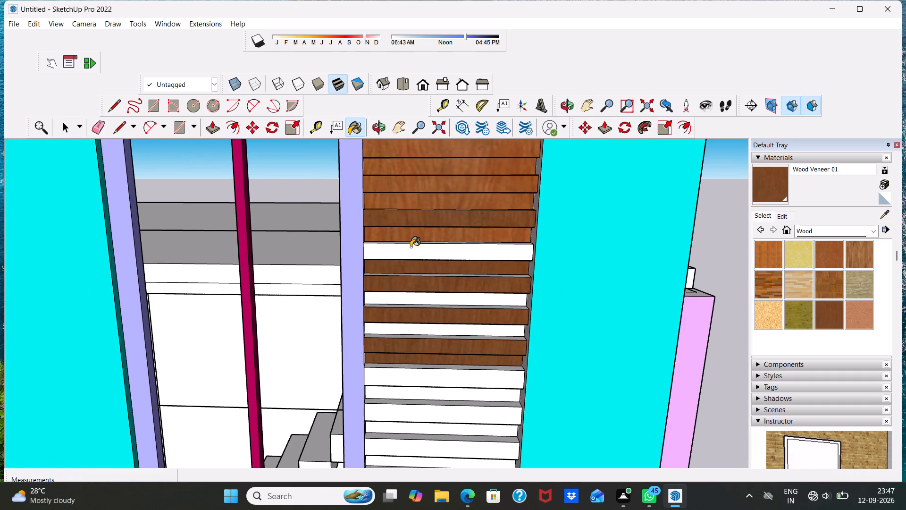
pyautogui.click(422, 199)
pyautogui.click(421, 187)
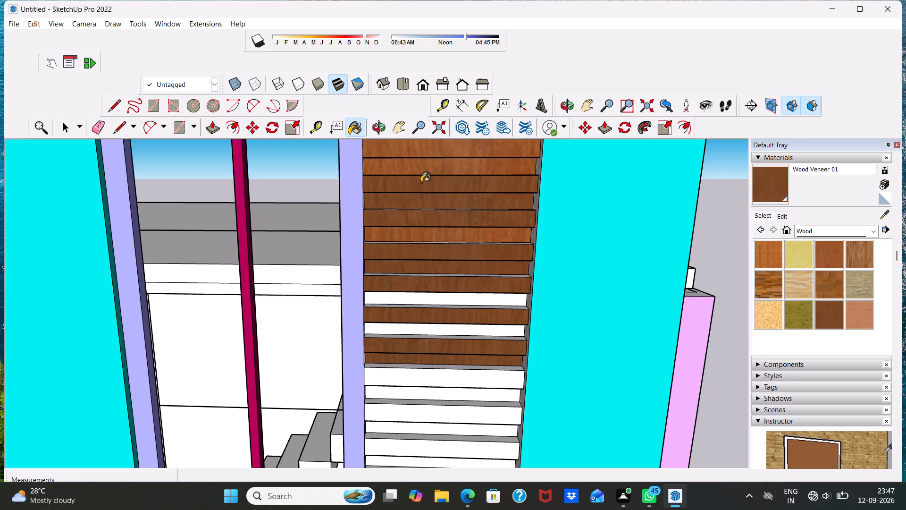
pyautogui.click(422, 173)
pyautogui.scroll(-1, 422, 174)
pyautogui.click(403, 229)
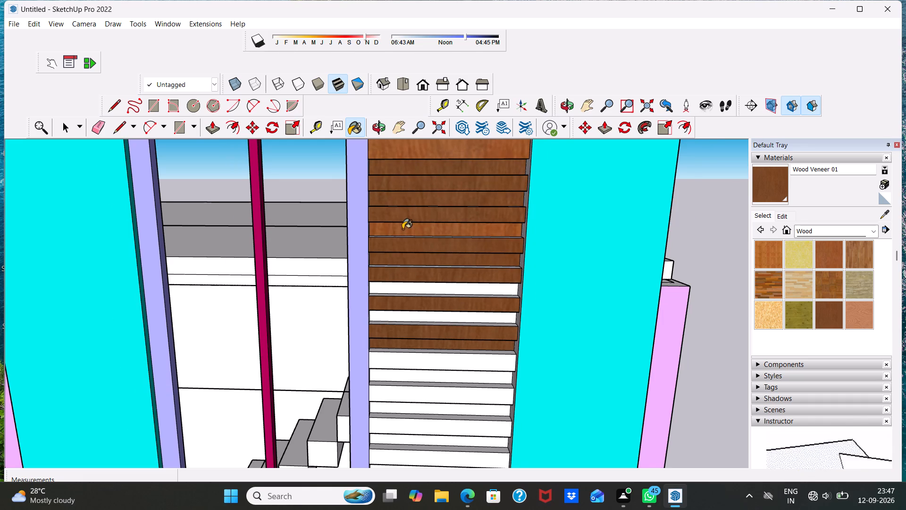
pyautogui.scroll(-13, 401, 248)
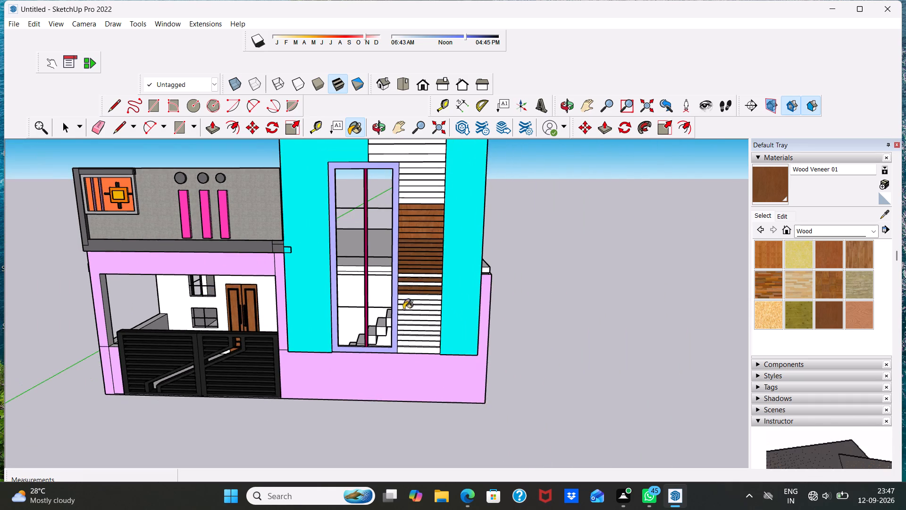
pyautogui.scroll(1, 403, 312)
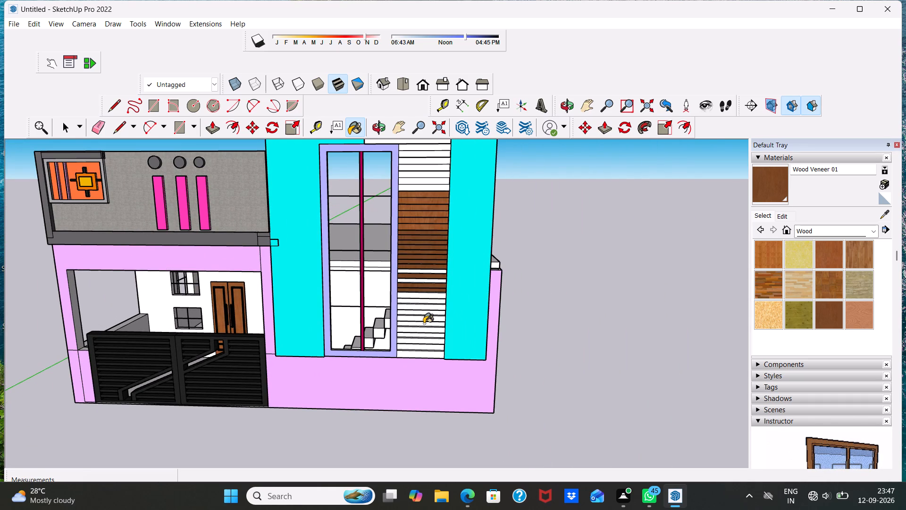
# Undo all the wood finishes painted on the stair tower's louvres.
pyautogui.hotkey('ctrl', 'z')
pyautogui.hotkey('ctrl', 'z')
pyautogui.hotkey('ctrl', 'z')
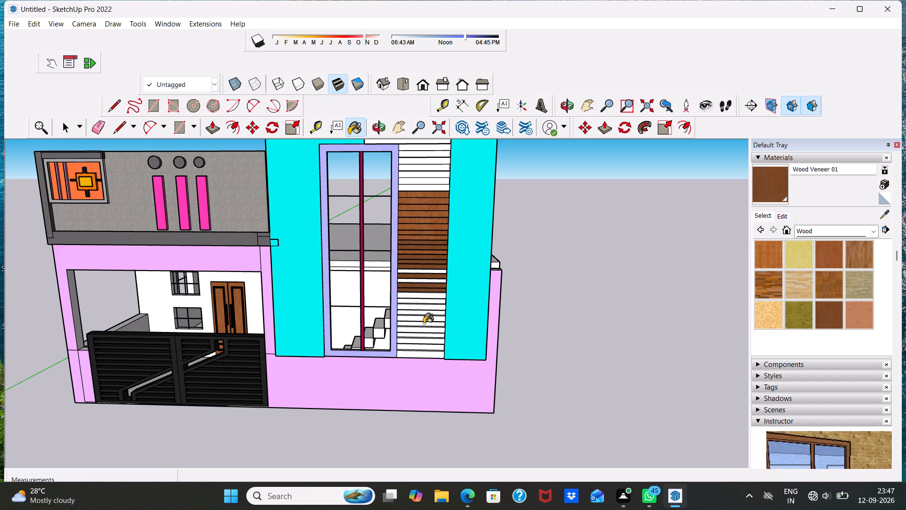
pyautogui.hotkey('ctrl', 'z')
pyautogui.hotkey('ctrl', 'z')
pyautogui.hotkey('ctrl', 'z')
pyautogui.hotkey('ctrl', 'z')
pyautogui.hotkey('ctrl', 'z')
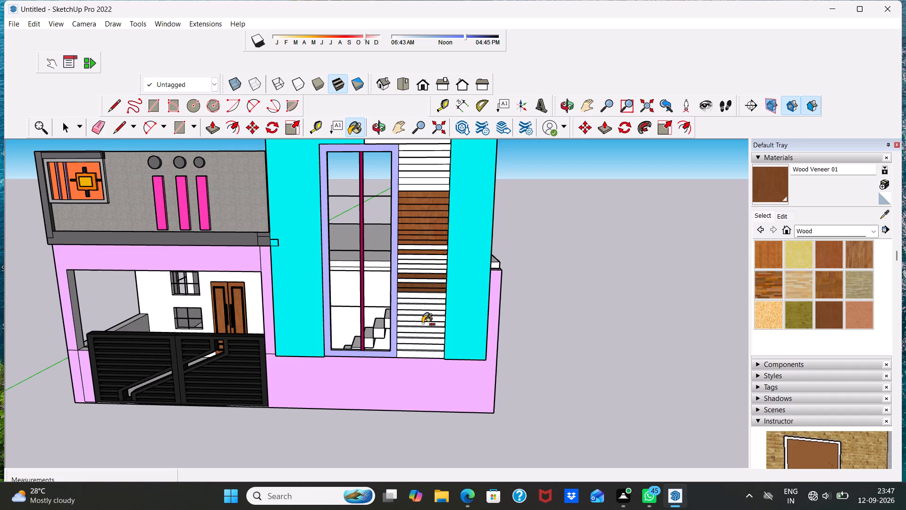
pyautogui.hotkey('ctrl', 'z')
pyautogui.hotkey('ctrl', 'z')
pyautogui.hotkey('ctrl', 'z')
pyautogui.hotkey('ctrl', 'z')
pyautogui.press('z')
pyautogui.hotkey('ctrl', 'z')
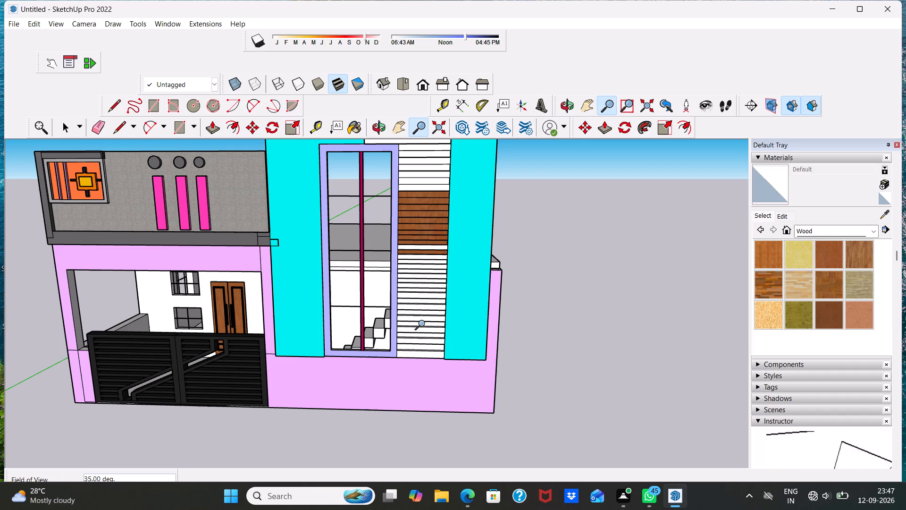
pyautogui.hotkey('ctrl', 'z')
pyautogui.hotkey('ctrl', 'z')
pyautogui.hotkey('ctrl', 'z')
pyautogui.hotkey('ctrl', 'z')
pyautogui.hotkey('ctrl', 'z')
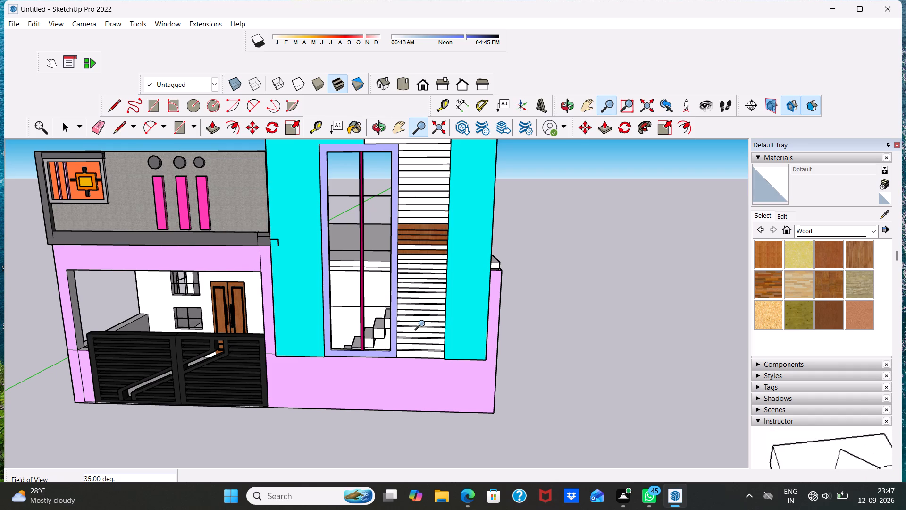
pyautogui.hotkey('ctrl', 'z')
pyautogui.hotkey('ctrl', 'z')
pyautogui.hotkey('ctrl', 'z')
pyautogui.hotkey('ctrl', 'z')
pyautogui.hotkey('ctrl', 'z')
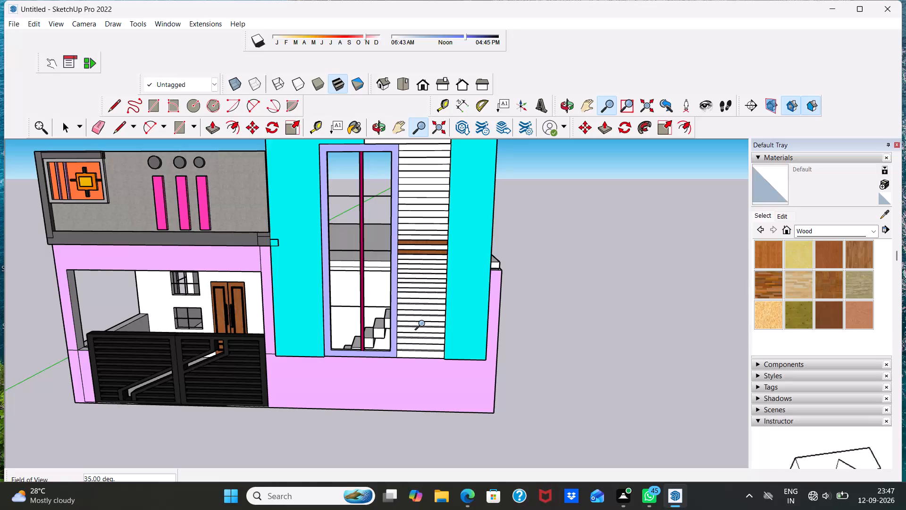
pyautogui.hotkey('ctrl', 'z')
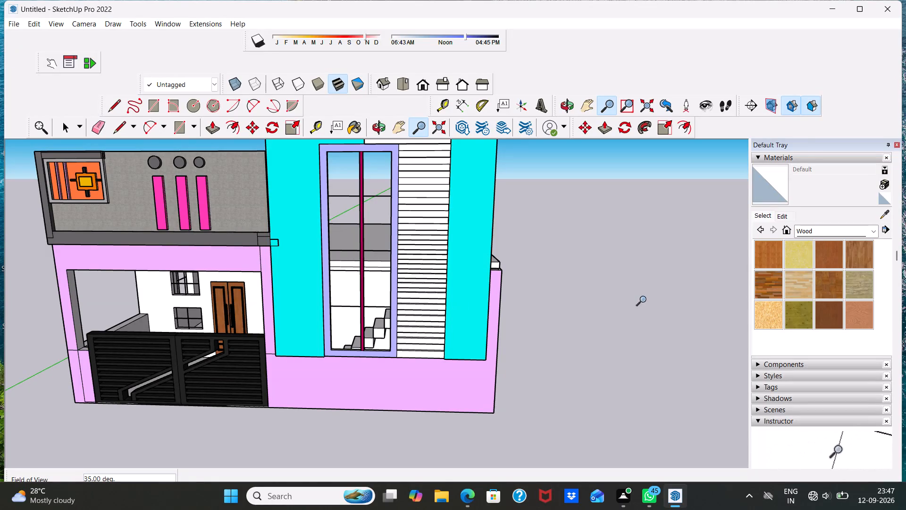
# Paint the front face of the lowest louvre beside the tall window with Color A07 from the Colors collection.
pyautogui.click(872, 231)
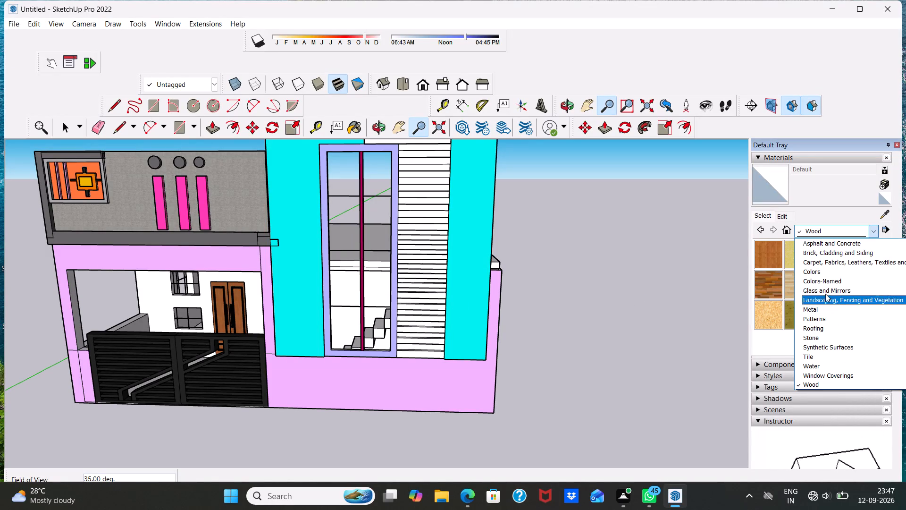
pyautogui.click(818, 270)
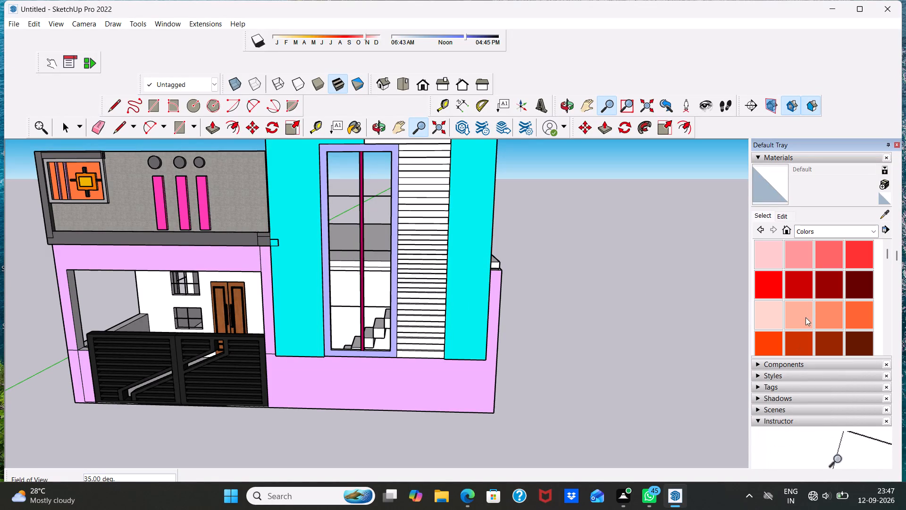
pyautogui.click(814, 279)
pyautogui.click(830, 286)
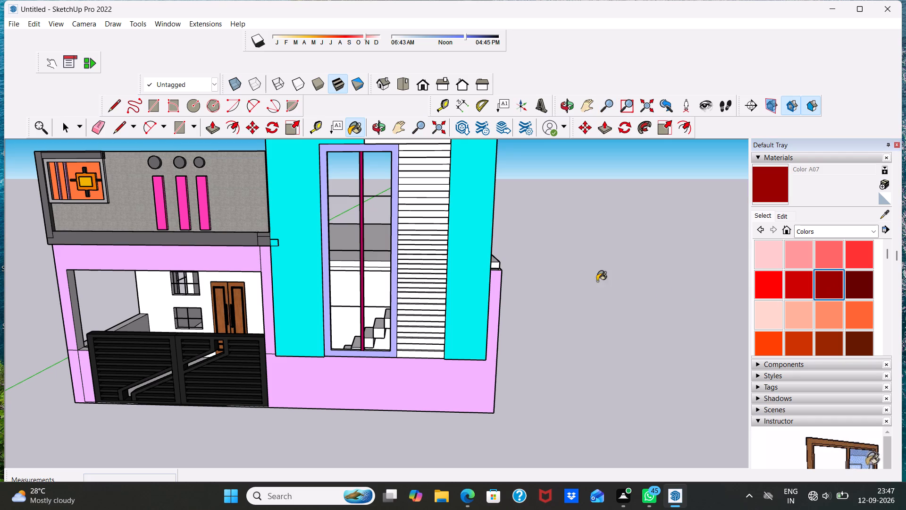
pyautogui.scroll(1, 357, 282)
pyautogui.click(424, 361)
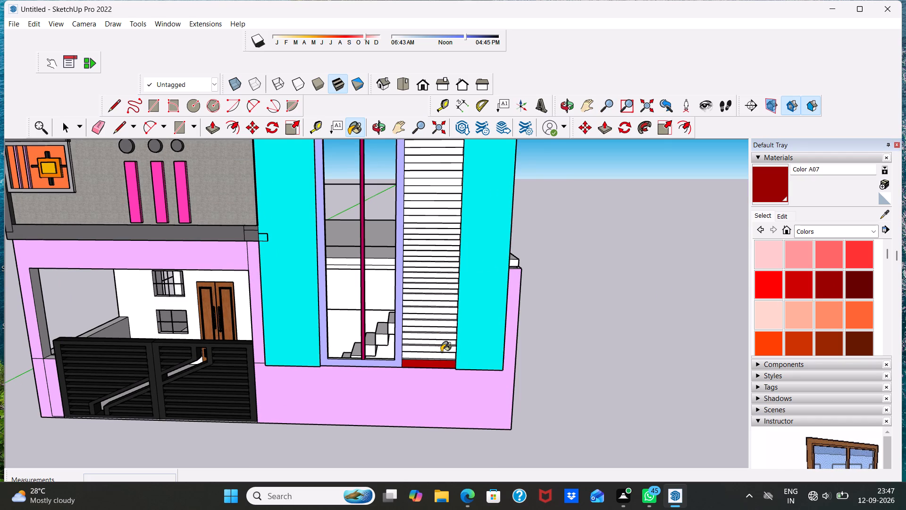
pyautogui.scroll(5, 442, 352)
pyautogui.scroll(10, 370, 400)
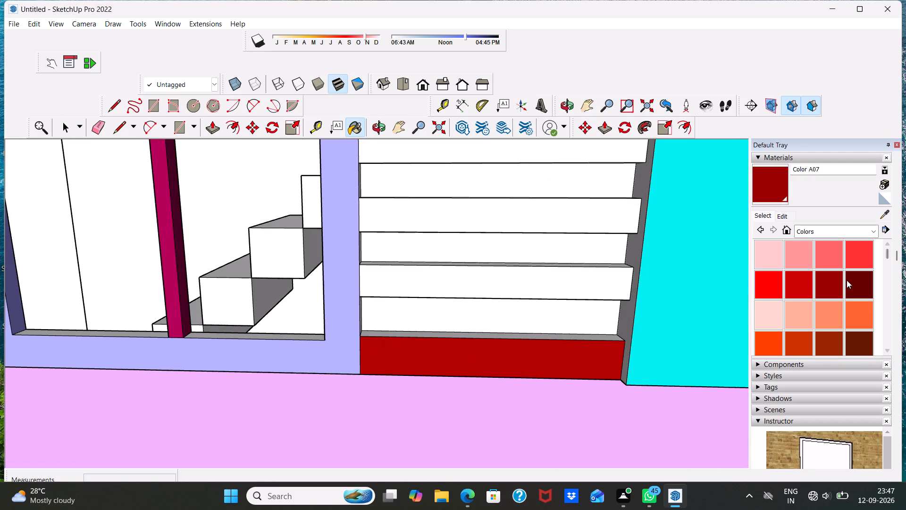
# Paint the lowest louvre's top and front faces and the second louvre's front face with Color A08.
pyautogui.click(870, 281)
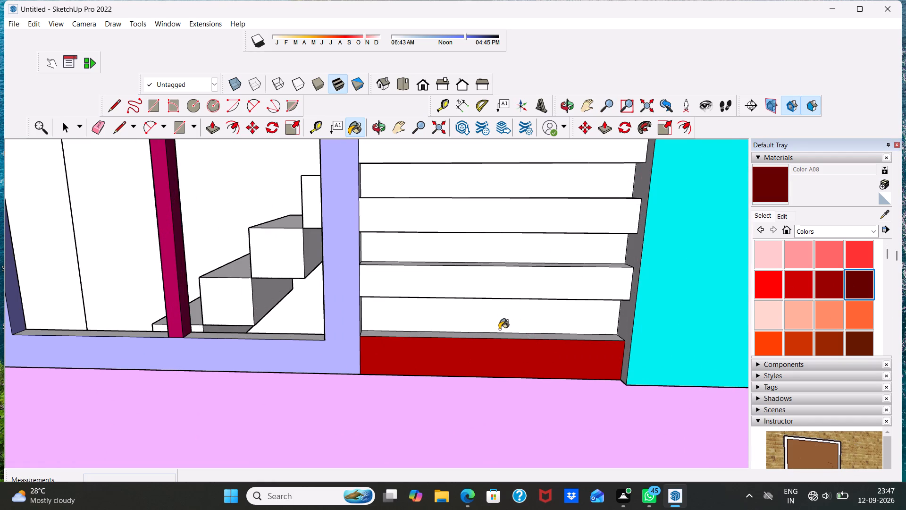
pyautogui.click(498, 334)
pyautogui.scroll(3, 560, 324)
pyautogui.click(535, 271)
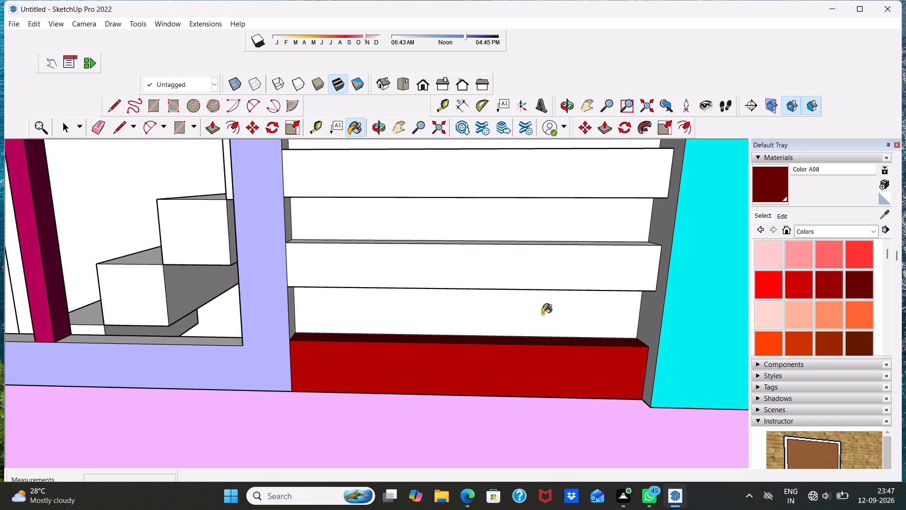
pyautogui.moveTo(513, 368); pyautogui.dragTo(515, 243, button='middle')
pyautogui.scroll(-4, 493, 277)
pyautogui.moveTo(473, 324); pyautogui.dragTo(462, 405, button='middle')
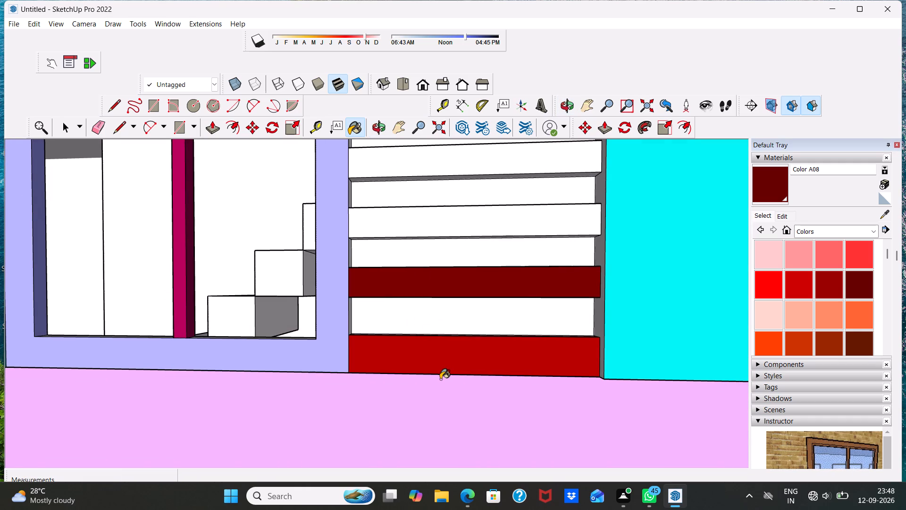
pyautogui.scroll(7, 445, 331)
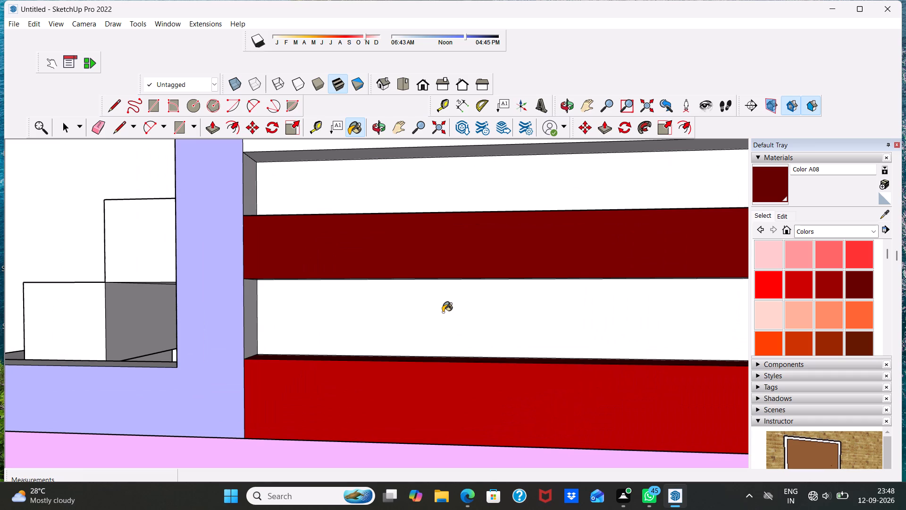
pyautogui.scroll(-20, 444, 309)
pyautogui.scroll(-1, 444, 309)
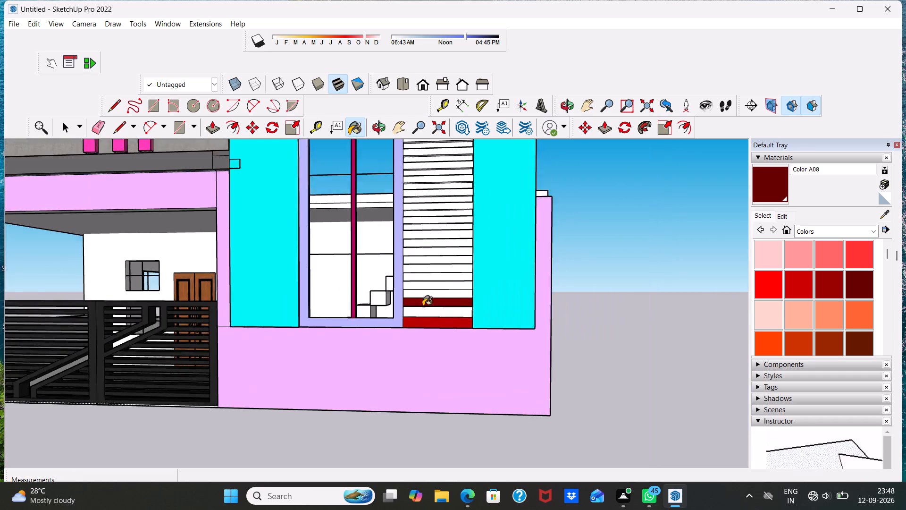
pyautogui.scroll(-12, 423, 306)
pyautogui.scroll(4, 427, 356)
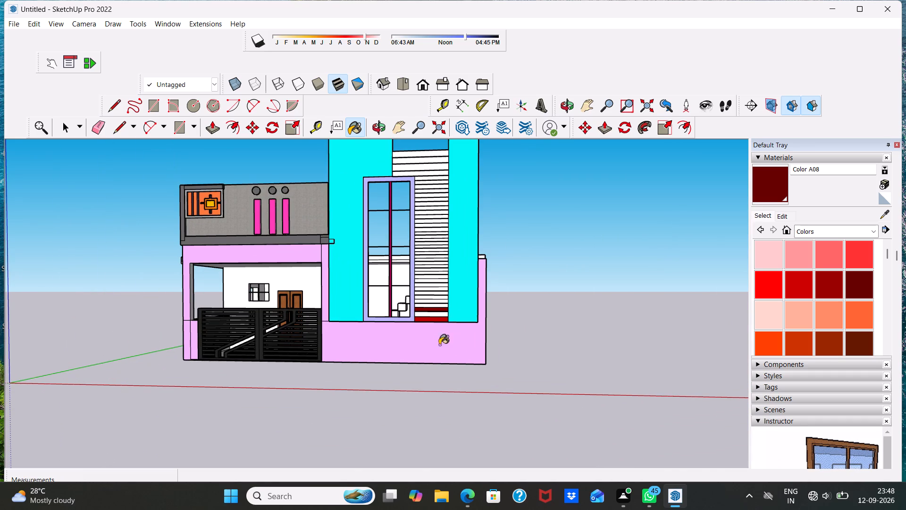
pyautogui.scroll(20, 452, 308)
pyautogui.scroll(1, 452, 308)
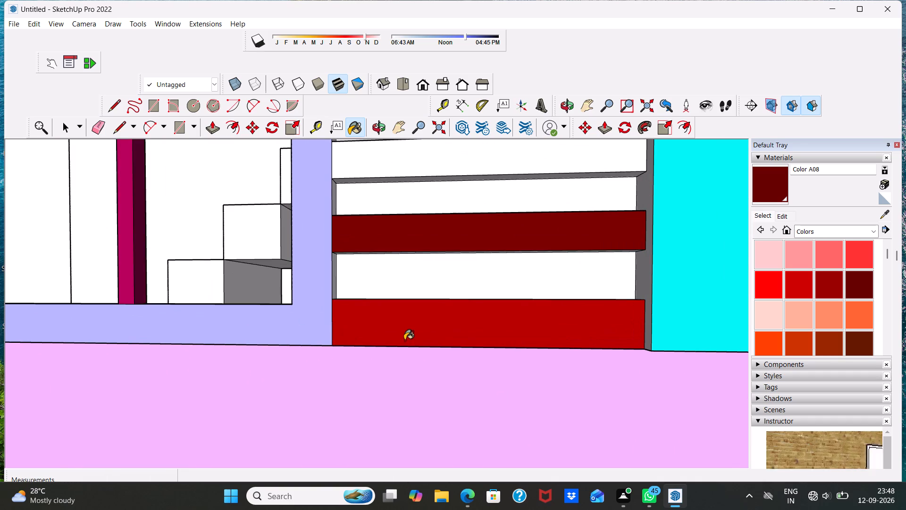
pyautogui.click(404, 340)
# Paint the top and underside of the second louvre from the bottom with Color A08.
pyautogui.moveTo(422, 280); pyautogui.dragTo(388, 413, button='middle')
pyautogui.scroll(3, 426, 324)
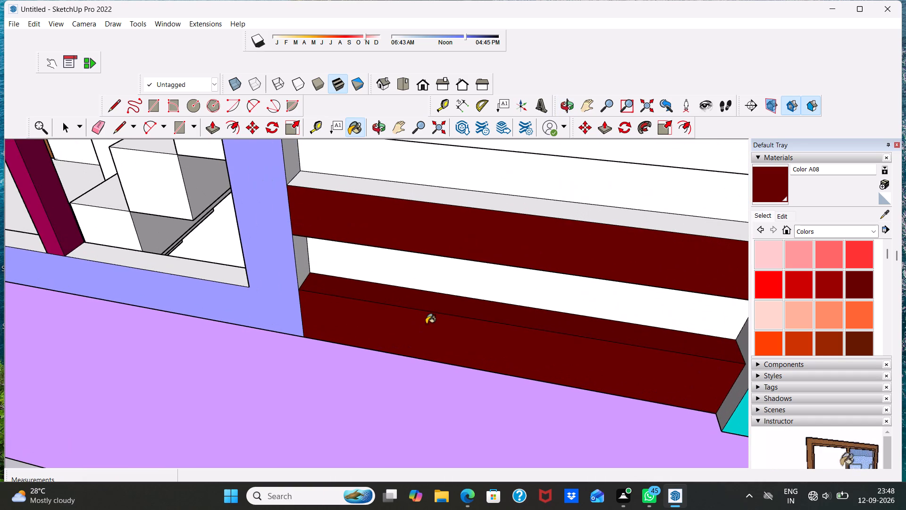
pyautogui.scroll(1, 423, 275)
pyautogui.click(482, 190)
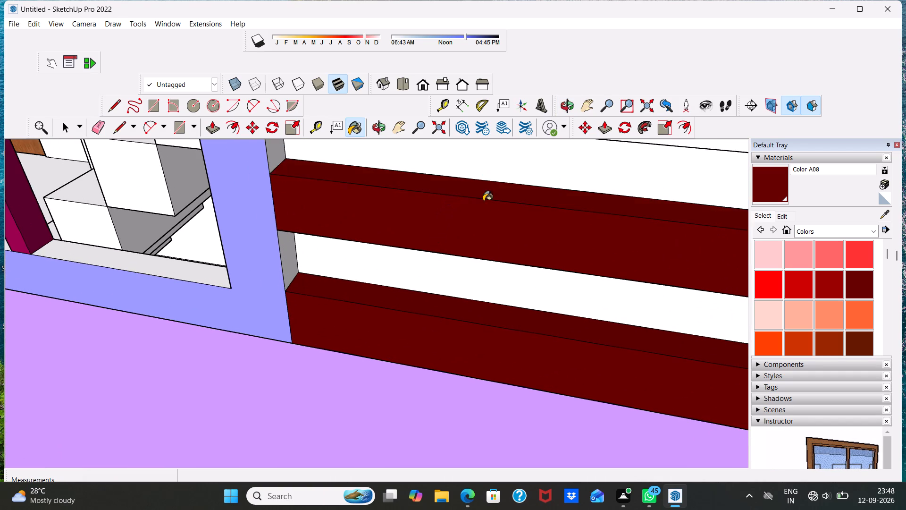
pyautogui.moveTo(492, 279); pyautogui.dragTo(611, 78, button='middle')
pyautogui.click(456, 229)
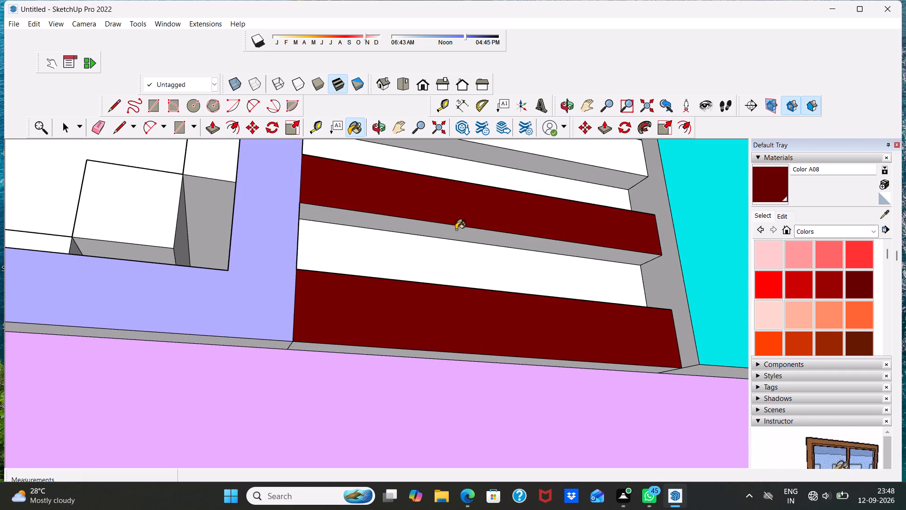
# Paint the front, top and underside of the third louvre from the bottom with Color A08.
pyautogui.scroll(-7, 458, 178)
pyautogui.moveTo(456, 203); pyautogui.dragTo(447, 307, button='middle')
pyautogui.scroll(-8, 481, 190)
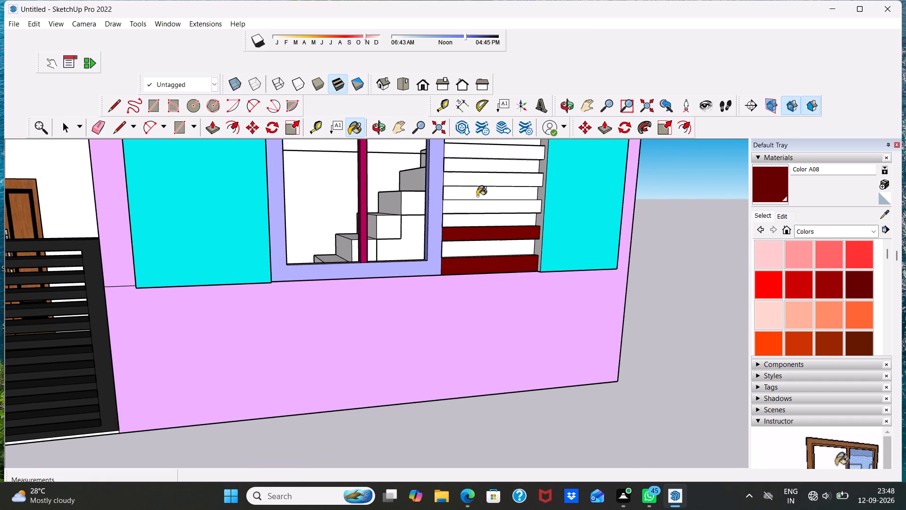
pyautogui.moveTo(473, 202); pyautogui.dragTo(474, 206)
pyautogui.moveTo(474, 206); pyautogui.dragTo(449, 318, button='middle')
pyautogui.scroll(2, 467, 254)
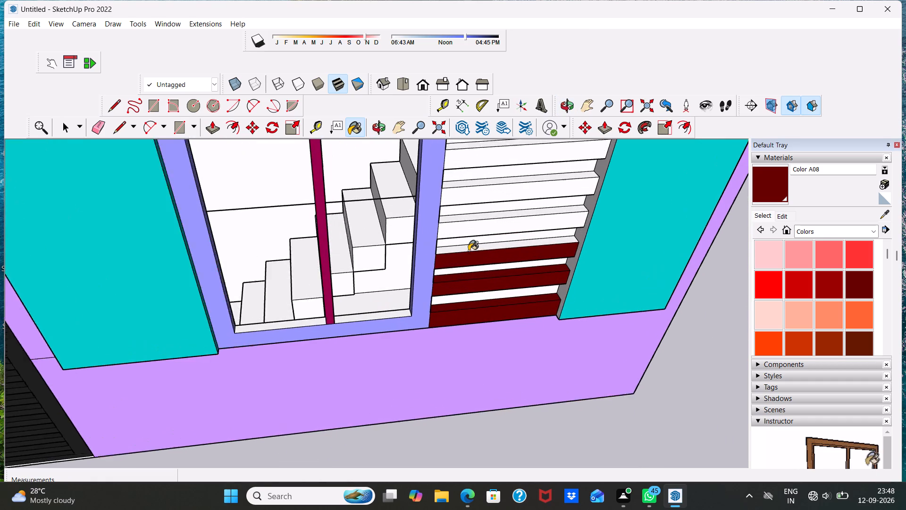
pyautogui.scroll(1, 469, 251)
pyautogui.click(471, 247)
pyautogui.moveTo(466, 274); pyautogui.dragTo(457, 131, button='middle')
pyautogui.scroll(2, 457, 131)
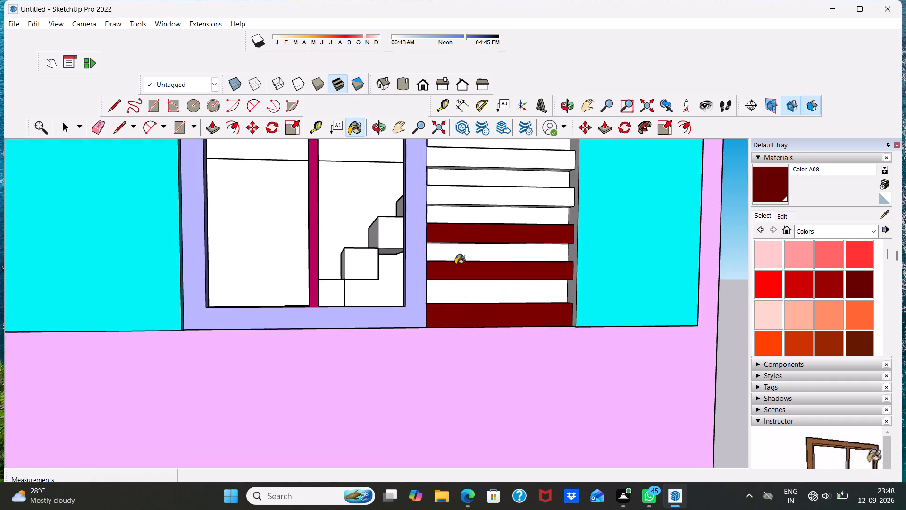
pyautogui.scroll(3, 451, 272)
pyautogui.scroll(-1, 454, 268)
pyautogui.moveTo(462, 252); pyautogui.dragTo(457, 168, button='middle')
pyautogui.scroll(3, 457, 168)
pyautogui.click(448, 248)
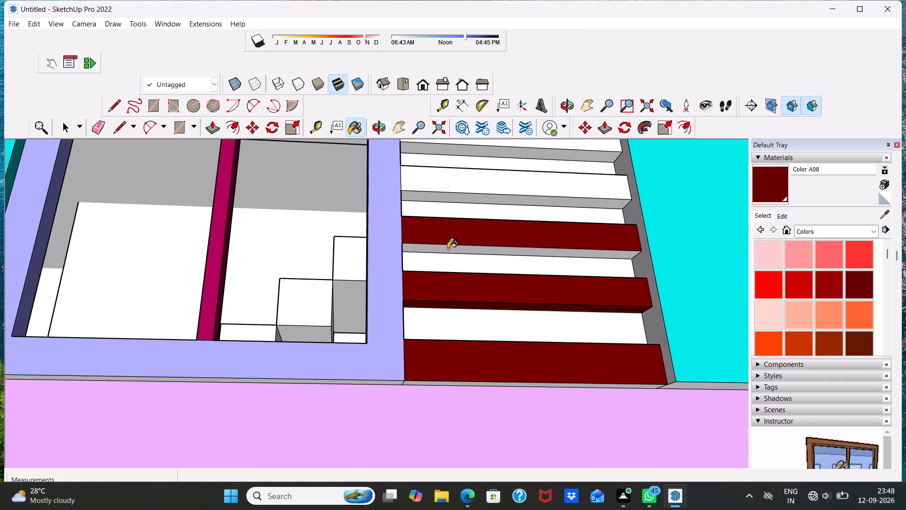
# Paint the front, underside and top of the fourth louvre from the bottom with Color A08.
pyautogui.scroll(-4, 460, 226)
pyautogui.moveTo(468, 248); pyautogui.dragTo(431, 382, button='middle')
pyautogui.click(485, 216)
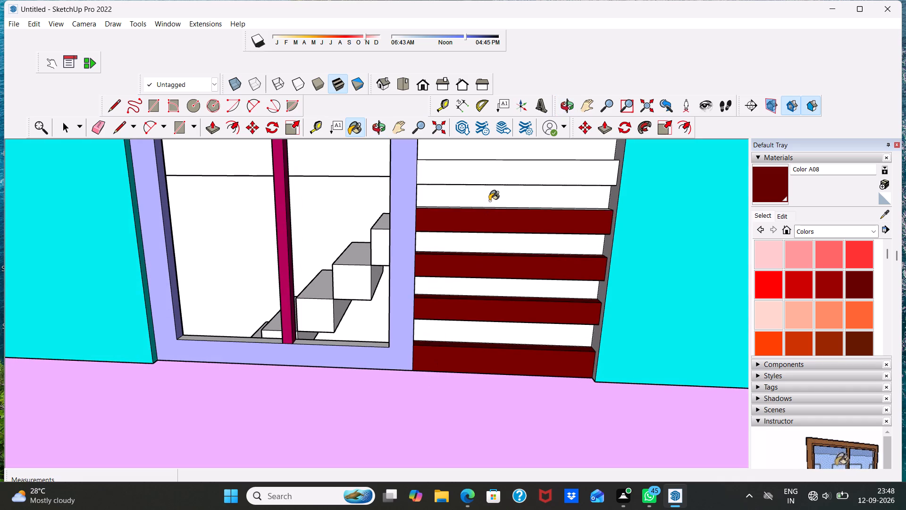
pyautogui.scroll(10, 489, 201)
pyautogui.click(480, 205)
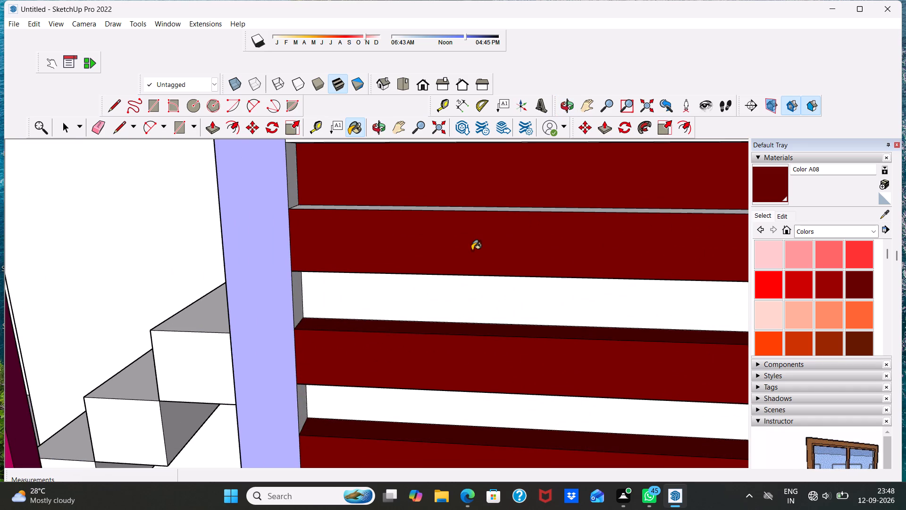
pyautogui.hotkey('ctrl', 'z')
pyautogui.moveTo(439, 313); pyautogui.dragTo(454, 184, button='middle')
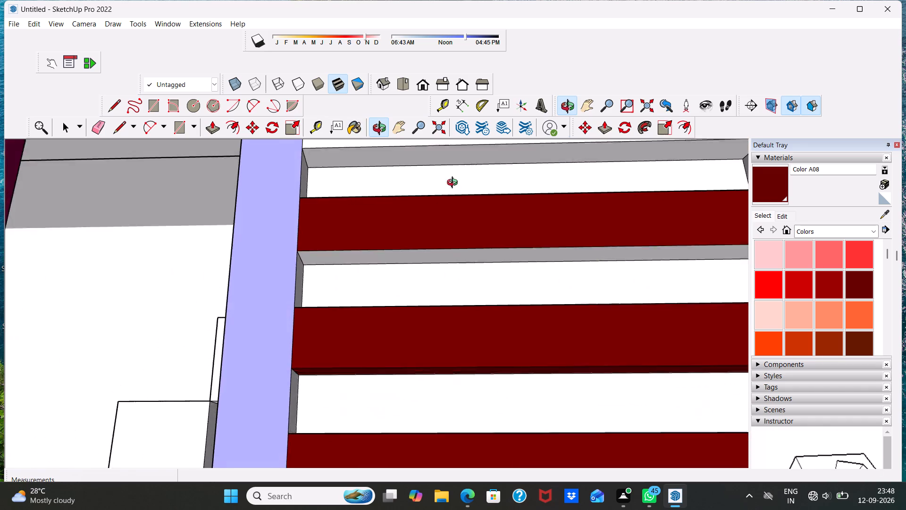
pyautogui.moveTo(454, 184); pyautogui.dragTo(456, 179, button='middle')
pyautogui.scroll(1, 456, 179)
pyautogui.click(431, 259)
pyautogui.moveTo(444, 187); pyautogui.dragTo(381, 402, button='middle')
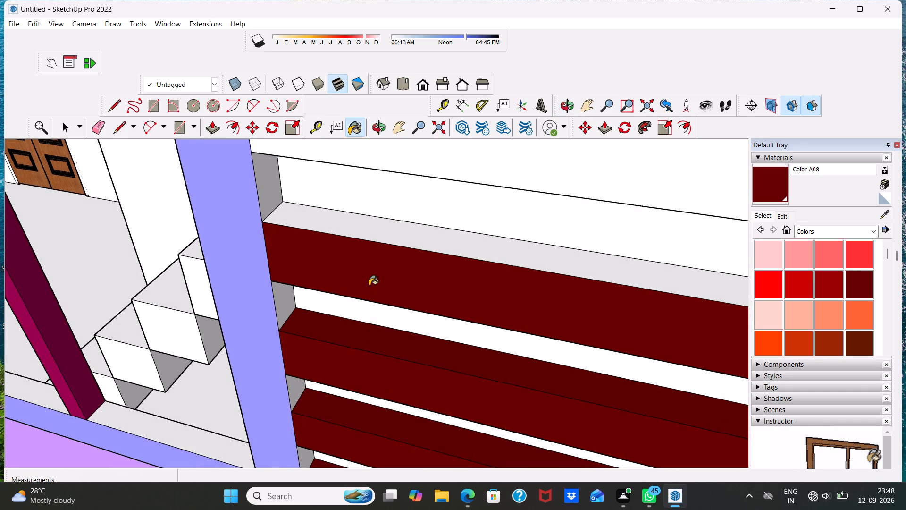
pyautogui.click(397, 227)
pyautogui.scroll(-16, 397, 227)
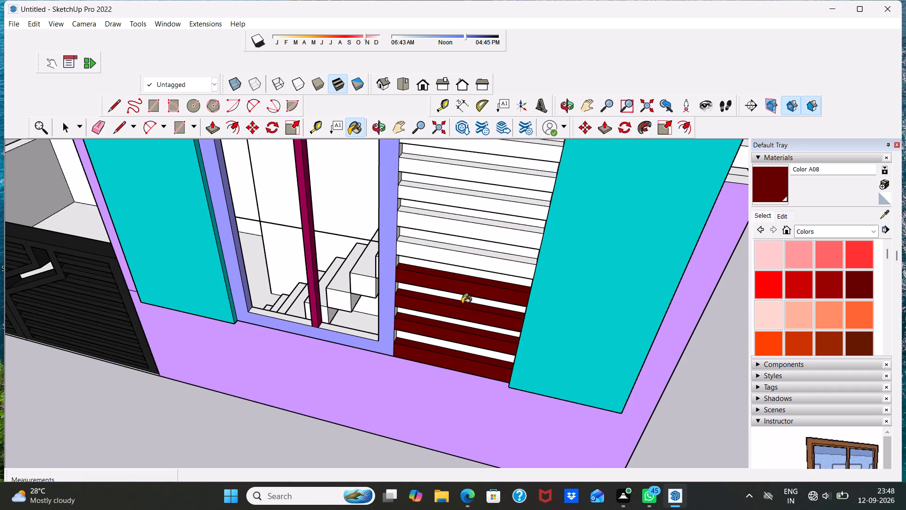
# Paint the front, top and underside of the fifth louvre from the bottom with Color A08.
pyautogui.moveTo(460, 276); pyautogui.dragTo(511, 204, button='middle')
pyautogui.scroll(2, 511, 204)
pyautogui.scroll(-8, 512, 246)
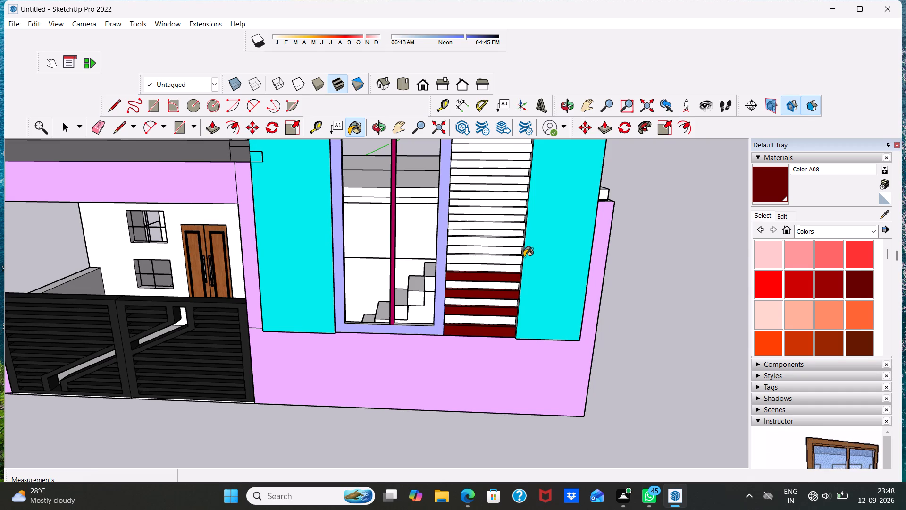
pyautogui.scroll(3, 548, 241)
pyautogui.scroll(6, 439, 241)
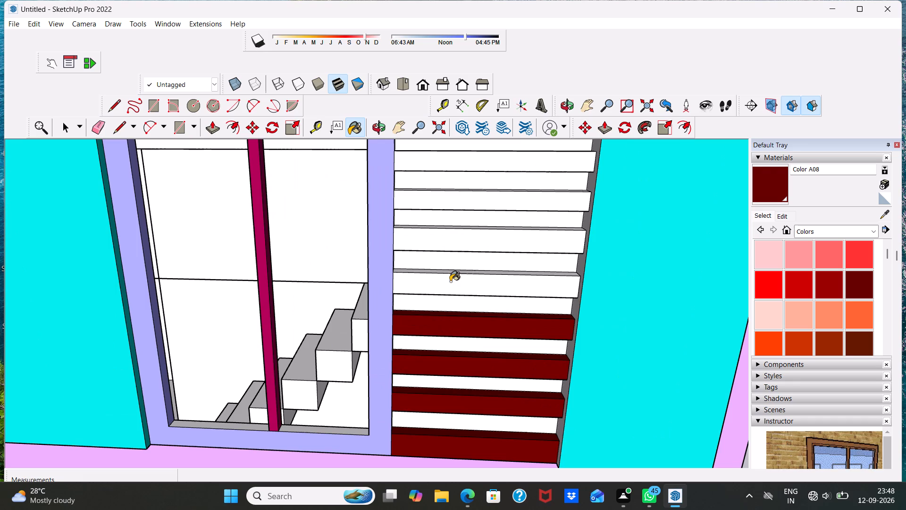
pyautogui.click(450, 281)
pyautogui.scroll(5, 466, 266)
pyautogui.moveTo(466, 265); pyautogui.dragTo(455, 318, button='middle')
pyautogui.scroll(1, 455, 318)
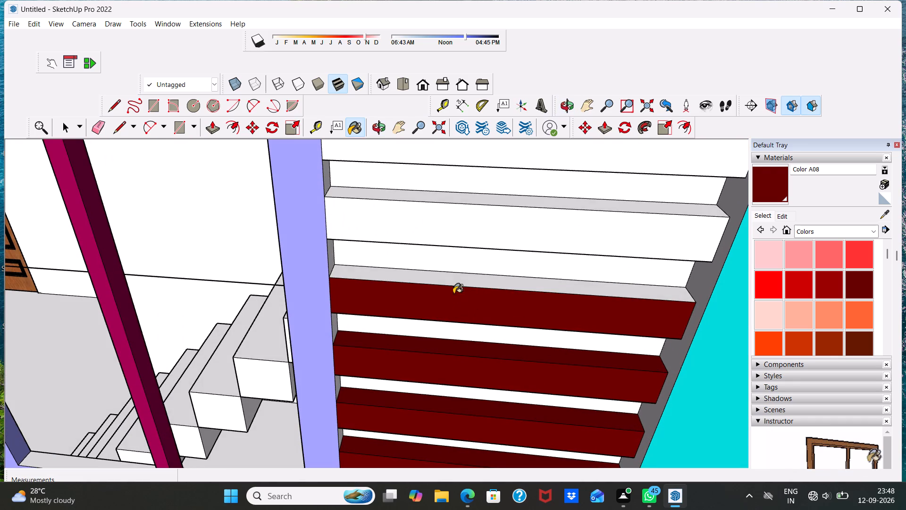
pyautogui.click(453, 280)
pyautogui.moveTo(434, 325); pyautogui.dragTo(552, 147, button='middle')
pyautogui.scroll(3, 543, 160)
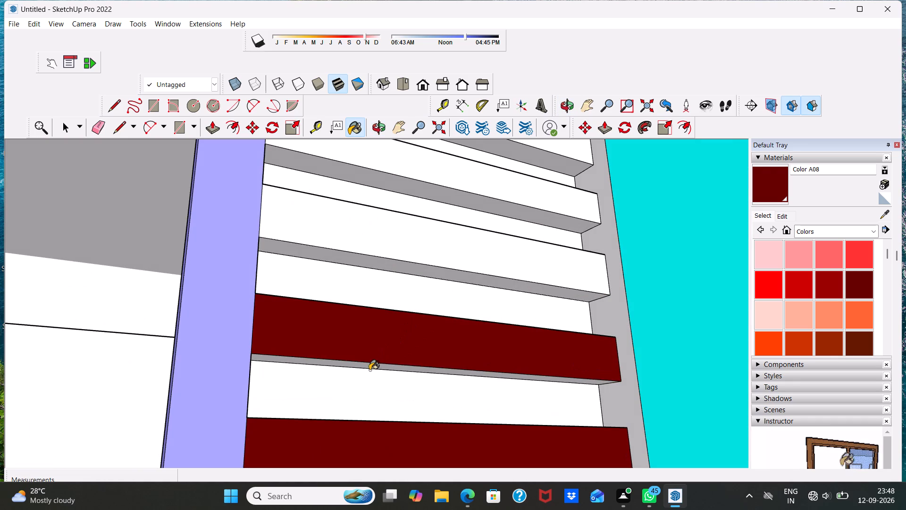
pyautogui.click(368, 366)
# Paint the front, top and underside of the sixth louvre from the bottom with Color A08.
pyautogui.moveTo(370, 331); pyautogui.dragTo(351, 382, button='middle')
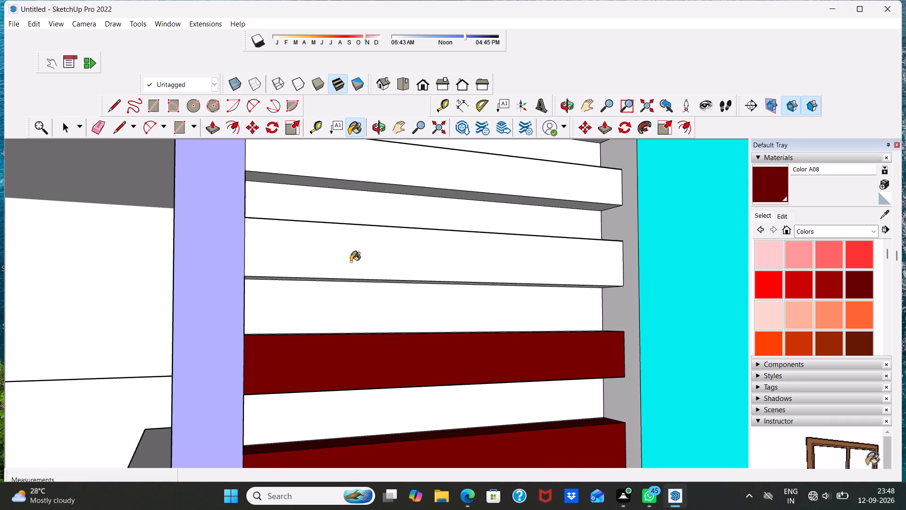
pyautogui.click(351, 261)
pyautogui.moveTo(354, 250); pyautogui.dragTo(326, 377, button='middle')
pyautogui.click(329, 265)
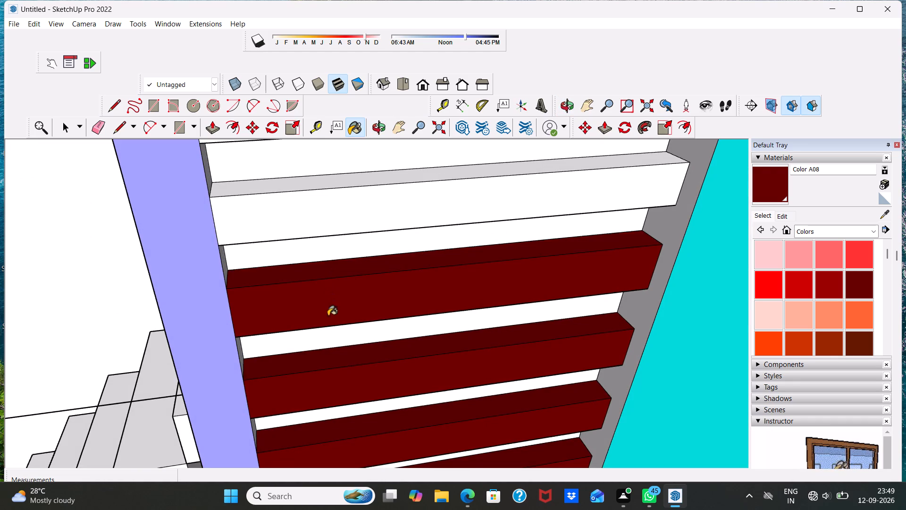
pyautogui.moveTo(324, 328); pyautogui.dragTo(359, 168, button='middle')
pyautogui.scroll(1, 361, 161)
pyautogui.click(283, 292)
pyautogui.scroll(-1, 300, 252)
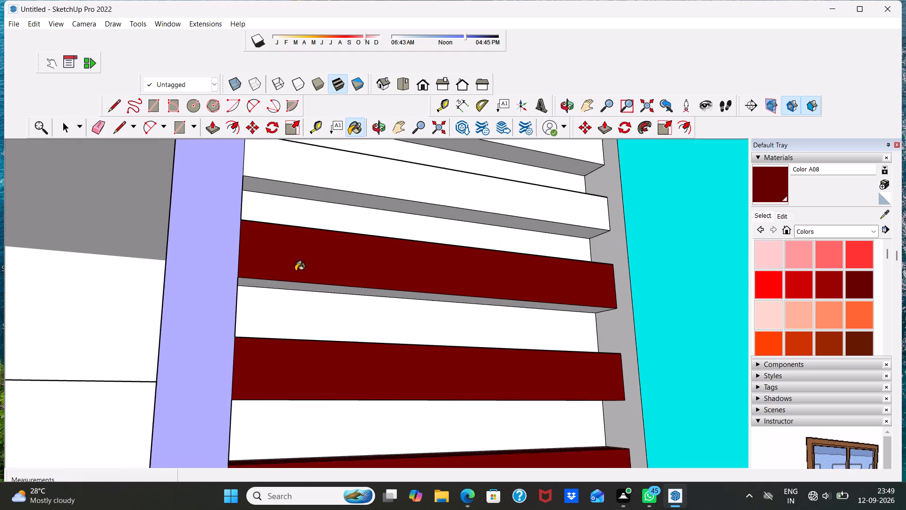
pyautogui.scroll(6, 299, 314)
pyautogui.scroll(4, 300, 274)
pyautogui.click(306, 247)
# Paint the front, underside and top of the seventh louvre from the bottom with Color A08.
pyautogui.scroll(-8, 306, 253)
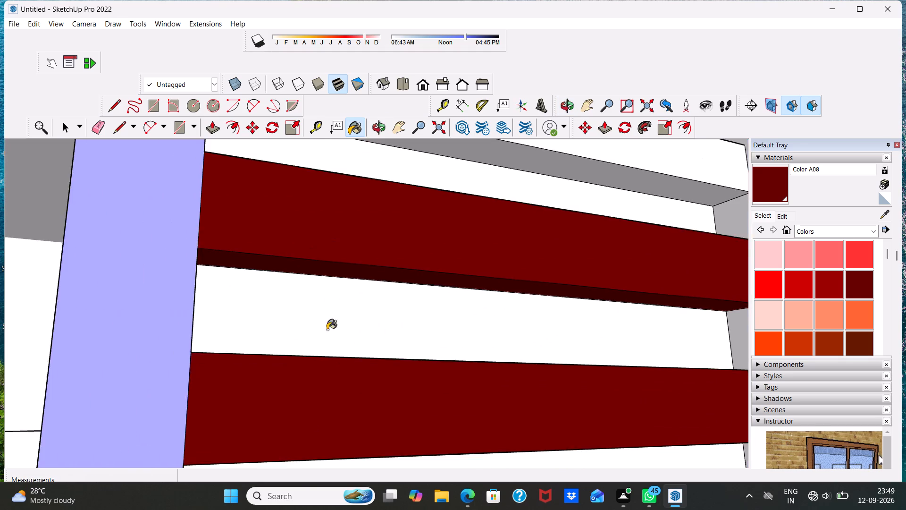
pyautogui.scroll(-9, 327, 330)
pyautogui.click(355, 237)
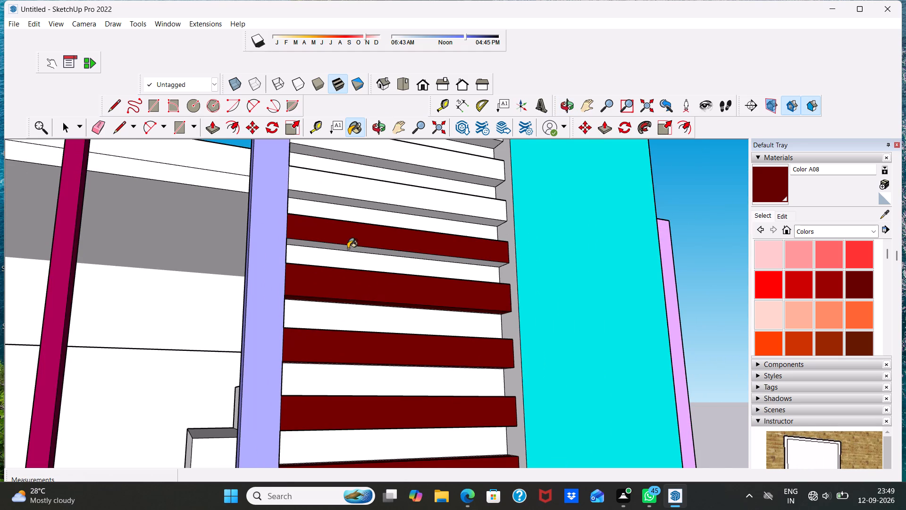
pyautogui.click(348, 248)
pyautogui.scroll(-1, 353, 232)
pyautogui.moveTo(354, 236); pyautogui.dragTo(324, 380, button='middle')
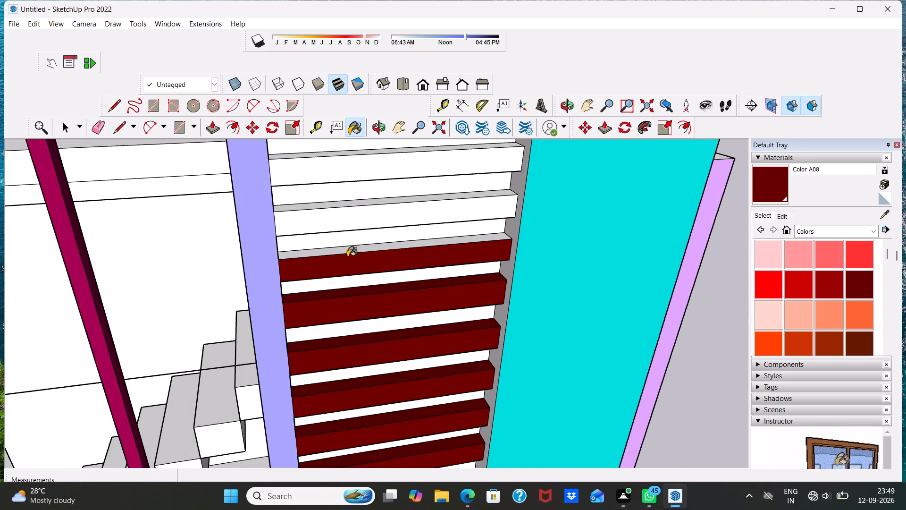
pyautogui.click(347, 249)
# Paint the front, top and underside of the eighth louvre from the bottom with Color A08.
pyautogui.scroll(5, 350, 235)
pyautogui.scroll(-4, 350, 235)
pyautogui.click(352, 212)
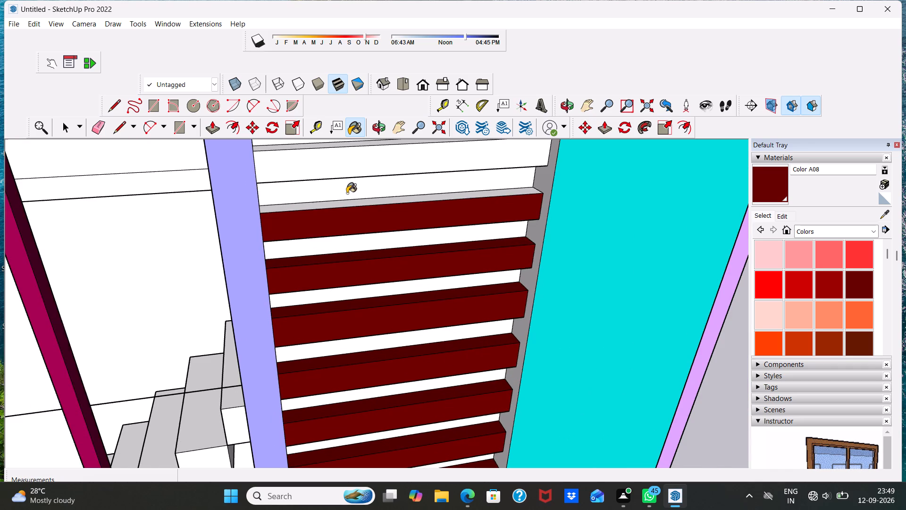
pyautogui.click(346, 203)
pyautogui.moveTo(347, 227); pyautogui.dragTo(349, 136, button='middle')
pyautogui.scroll(1, 351, 130)
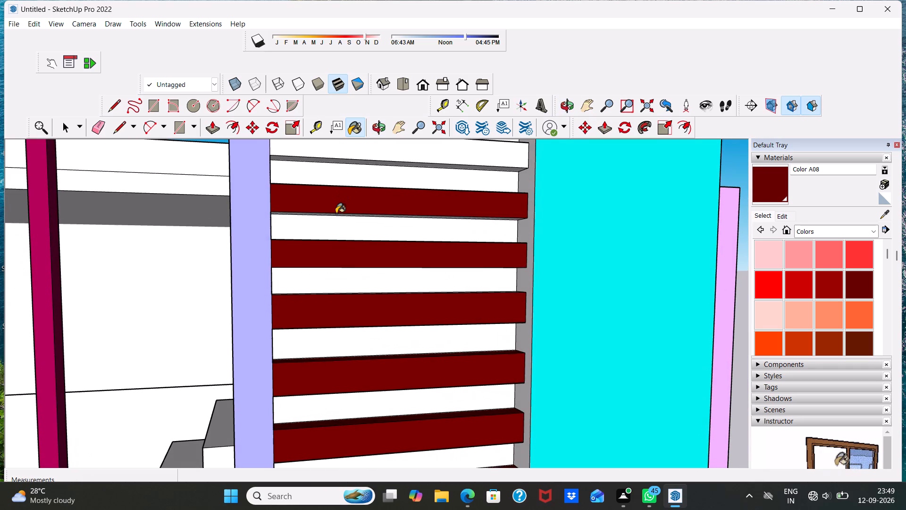
pyautogui.click(336, 216)
pyautogui.scroll(13, 336, 214)
pyautogui.click(343, 204)
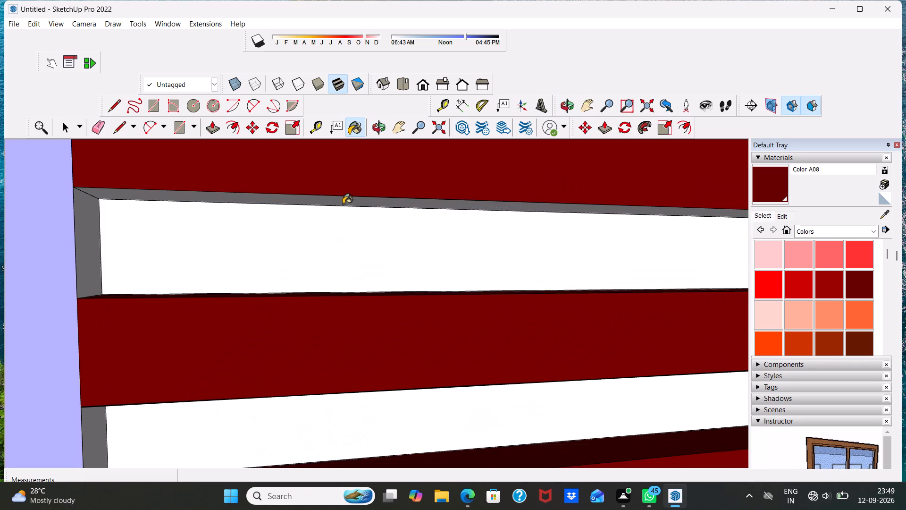
# Paint the front faces of the ninth, tenth and eleventh louvres from the bottom with Color A08.
pyautogui.scroll(-20, 344, 204)
pyautogui.scroll(-7, 344, 204)
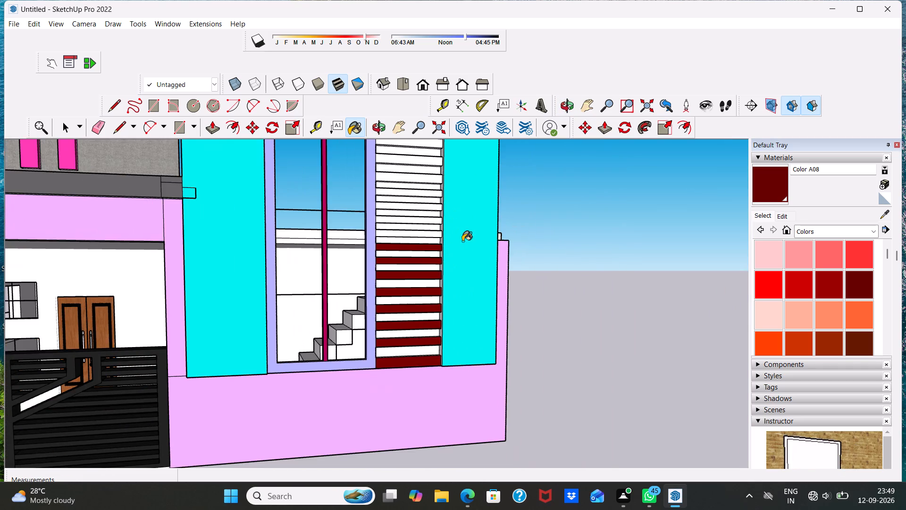
pyautogui.scroll(2, 467, 246)
pyautogui.scroll(3, 426, 195)
pyautogui.scroll(-10, 426, 195)
pyautogui.scroll(5, 434, 186)
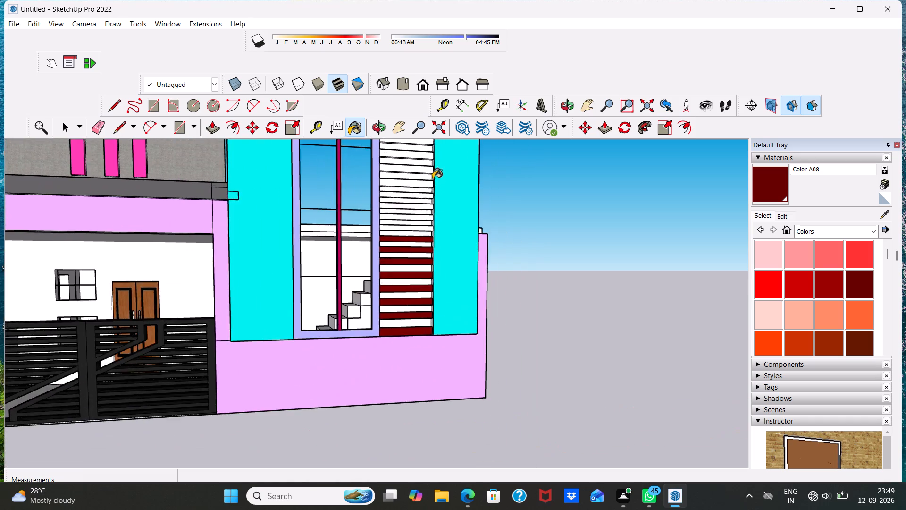
pyautogui.scroll(9, 433, 178)
pyautogui.scroll(-2, 396, 291)
pyautogui.click(347, 339)
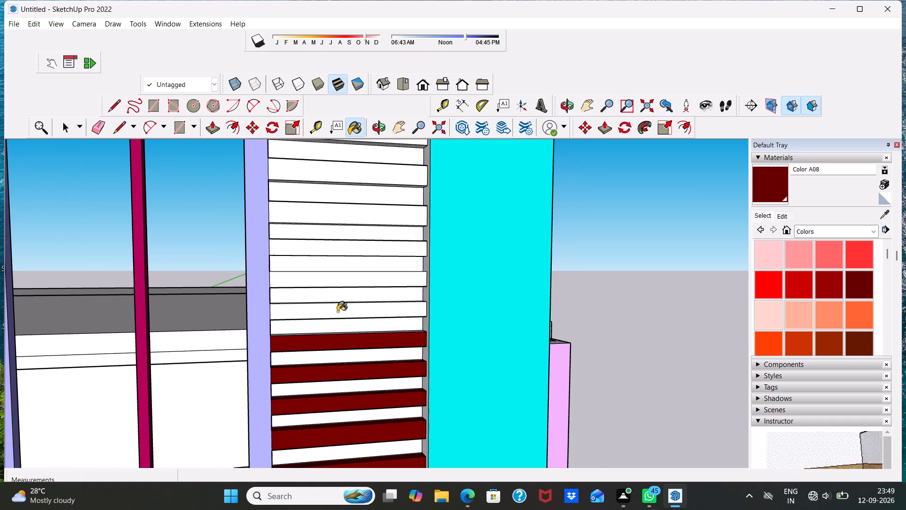
pyautogui.click(337, 312)
pyautogui.click(330, 279)
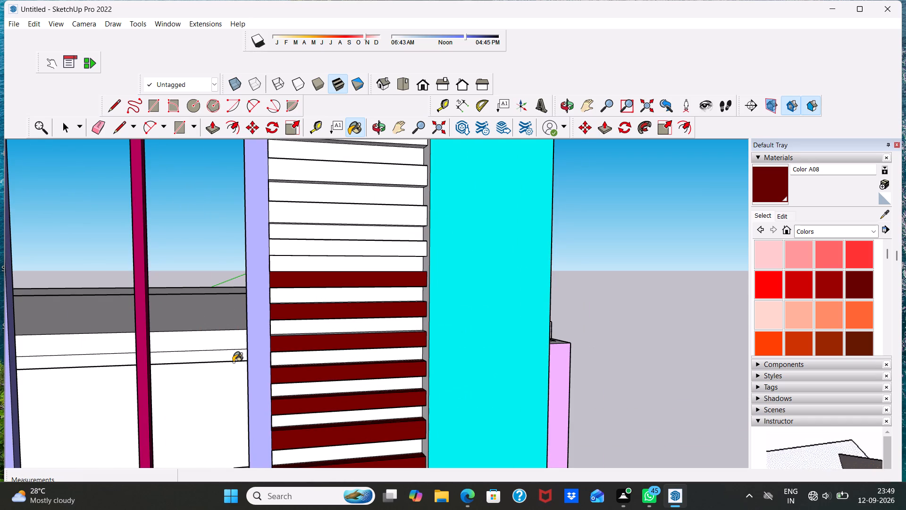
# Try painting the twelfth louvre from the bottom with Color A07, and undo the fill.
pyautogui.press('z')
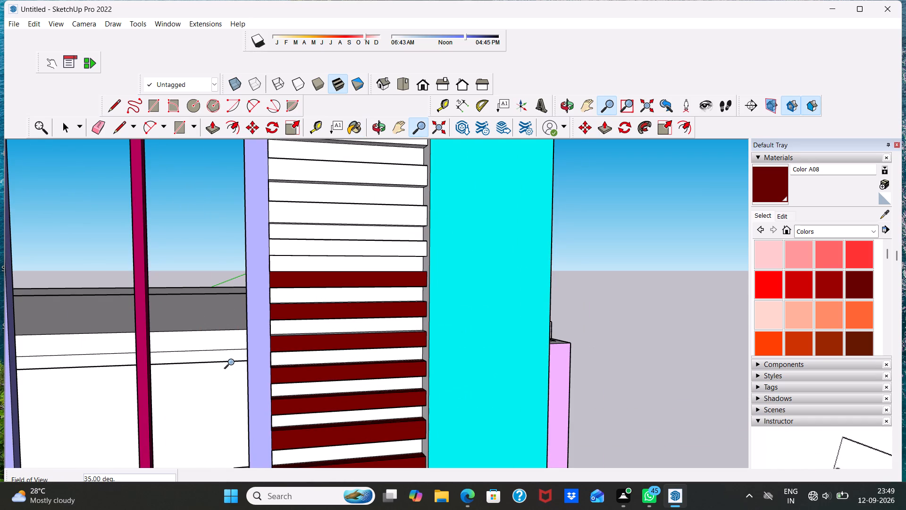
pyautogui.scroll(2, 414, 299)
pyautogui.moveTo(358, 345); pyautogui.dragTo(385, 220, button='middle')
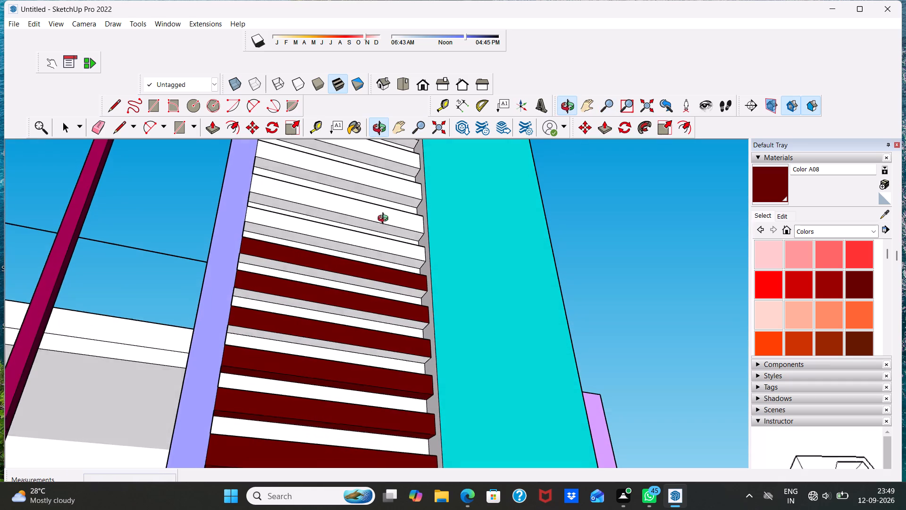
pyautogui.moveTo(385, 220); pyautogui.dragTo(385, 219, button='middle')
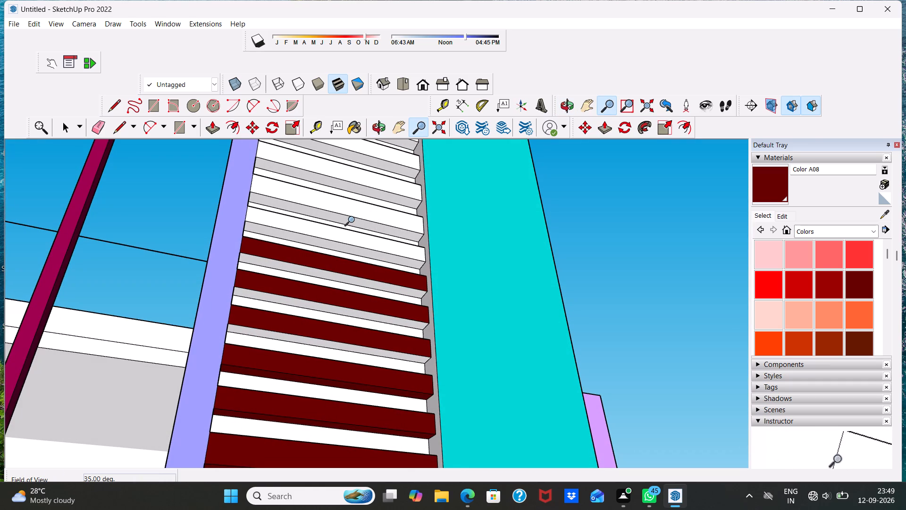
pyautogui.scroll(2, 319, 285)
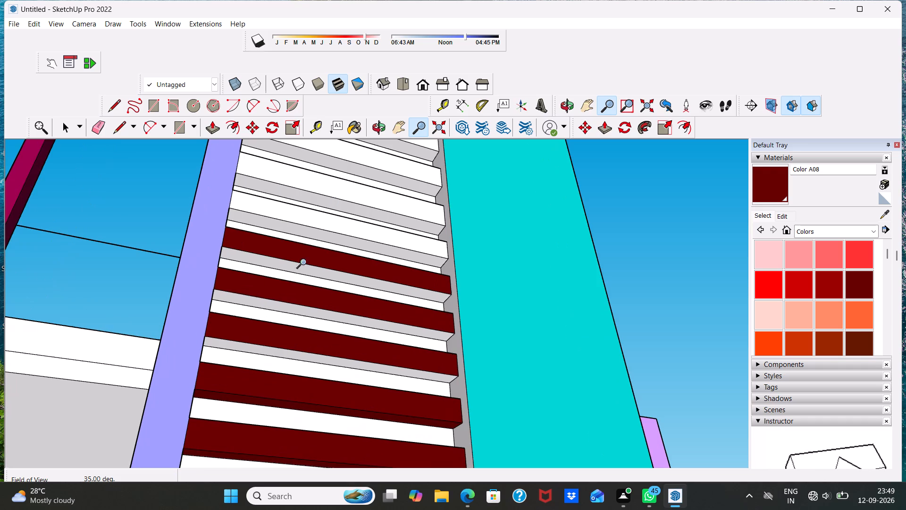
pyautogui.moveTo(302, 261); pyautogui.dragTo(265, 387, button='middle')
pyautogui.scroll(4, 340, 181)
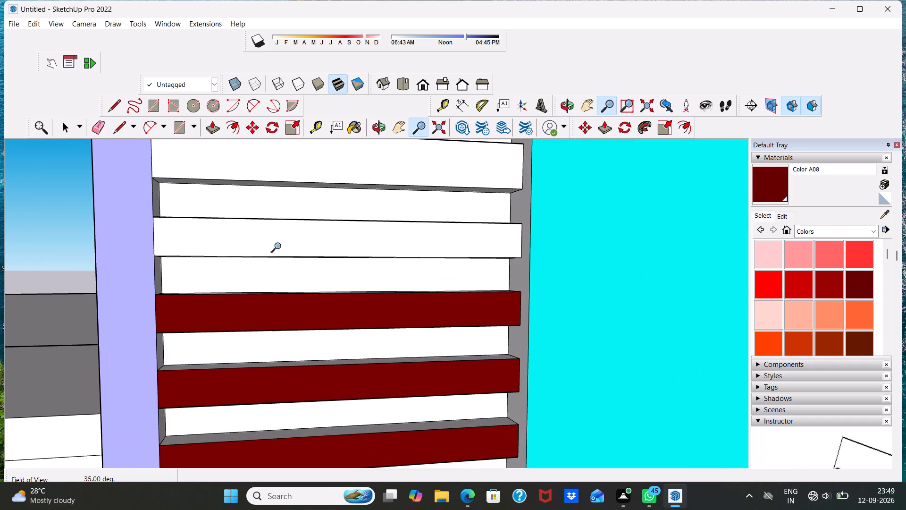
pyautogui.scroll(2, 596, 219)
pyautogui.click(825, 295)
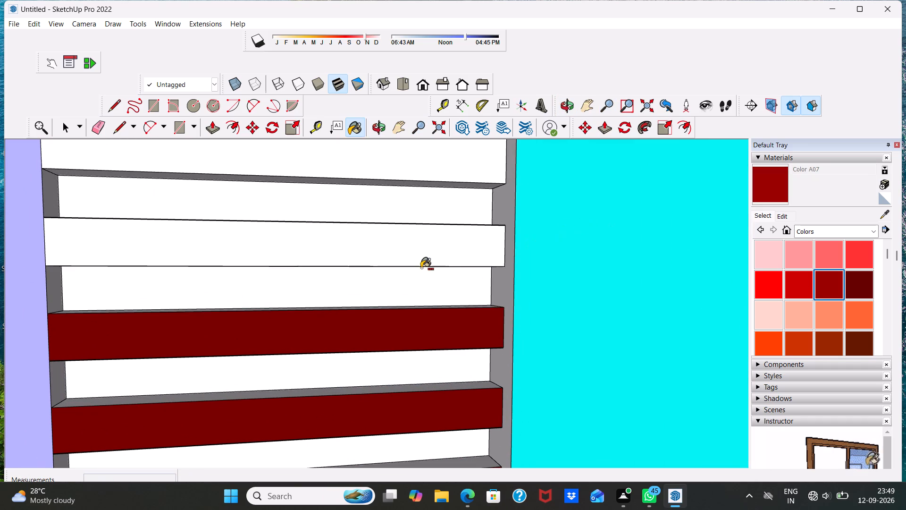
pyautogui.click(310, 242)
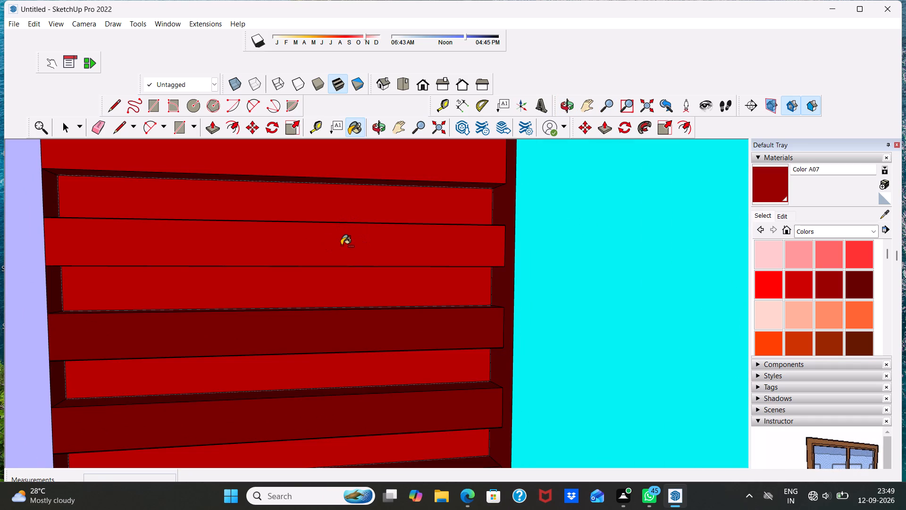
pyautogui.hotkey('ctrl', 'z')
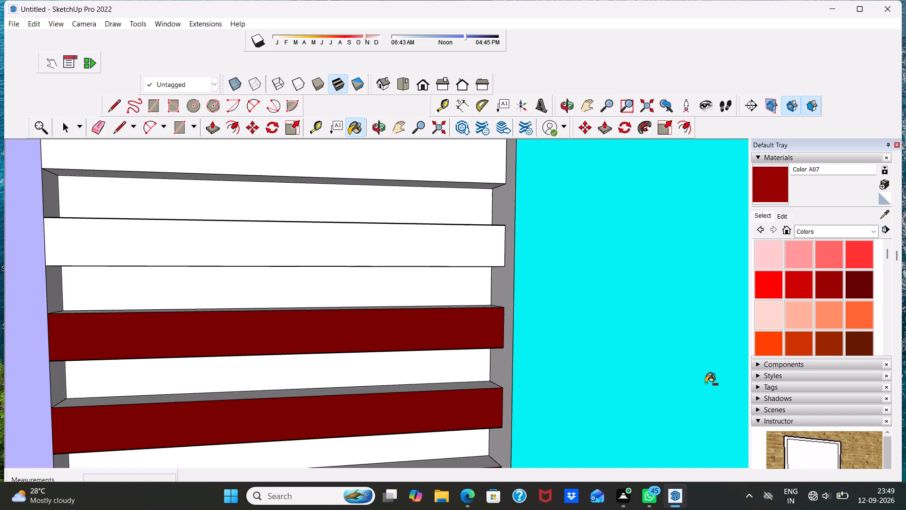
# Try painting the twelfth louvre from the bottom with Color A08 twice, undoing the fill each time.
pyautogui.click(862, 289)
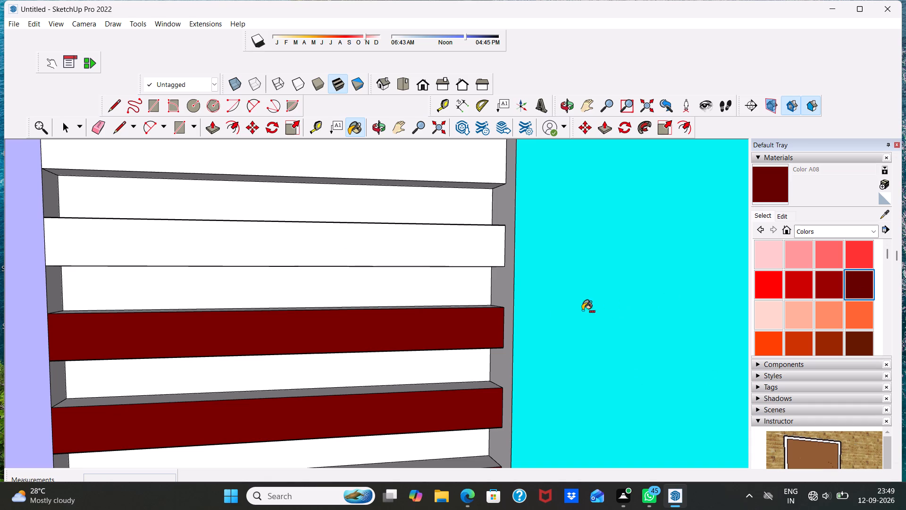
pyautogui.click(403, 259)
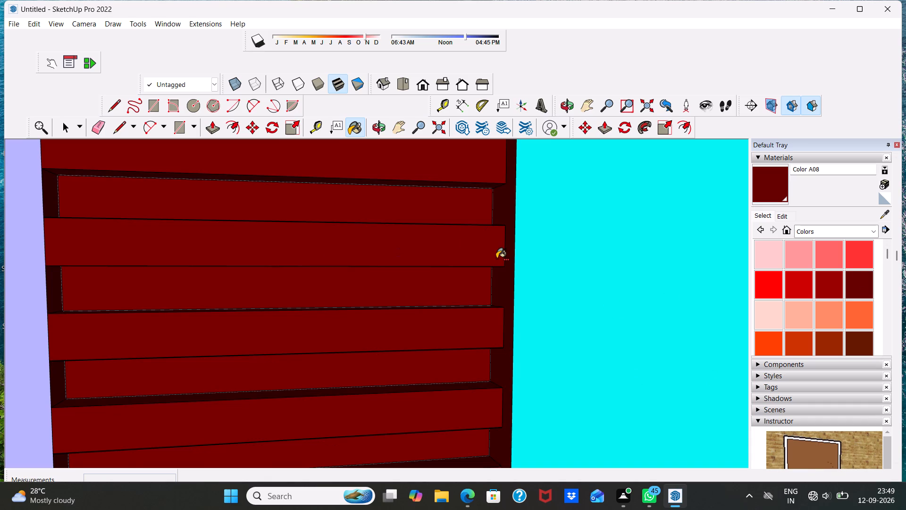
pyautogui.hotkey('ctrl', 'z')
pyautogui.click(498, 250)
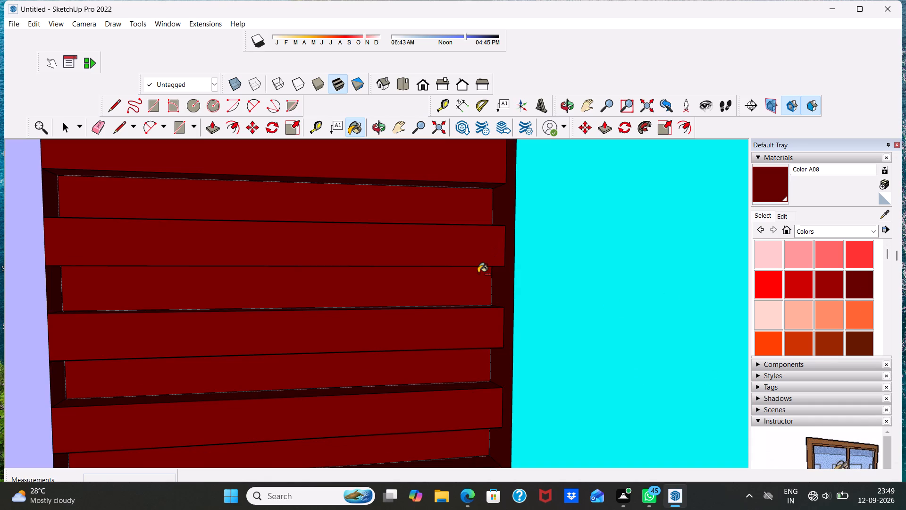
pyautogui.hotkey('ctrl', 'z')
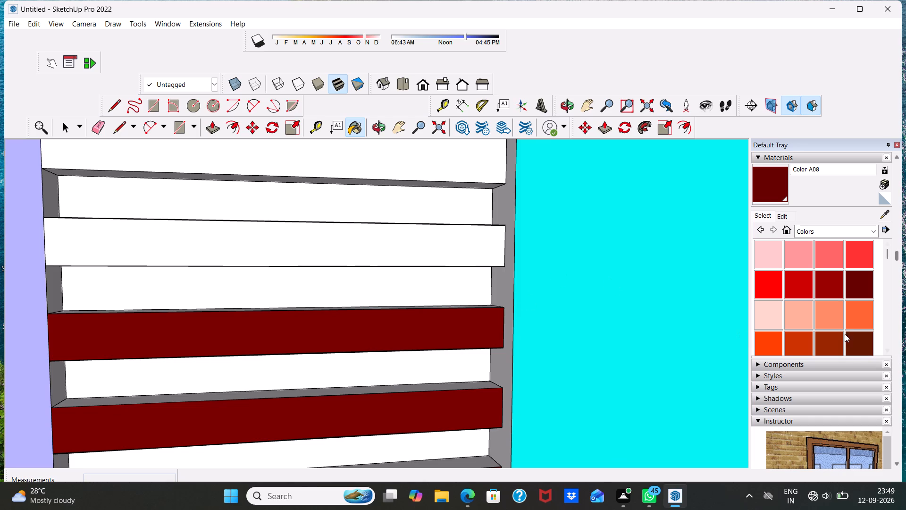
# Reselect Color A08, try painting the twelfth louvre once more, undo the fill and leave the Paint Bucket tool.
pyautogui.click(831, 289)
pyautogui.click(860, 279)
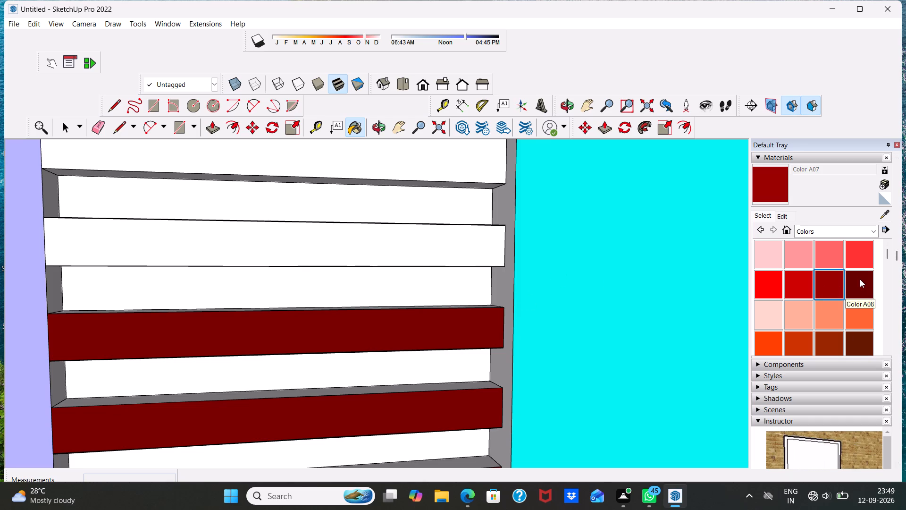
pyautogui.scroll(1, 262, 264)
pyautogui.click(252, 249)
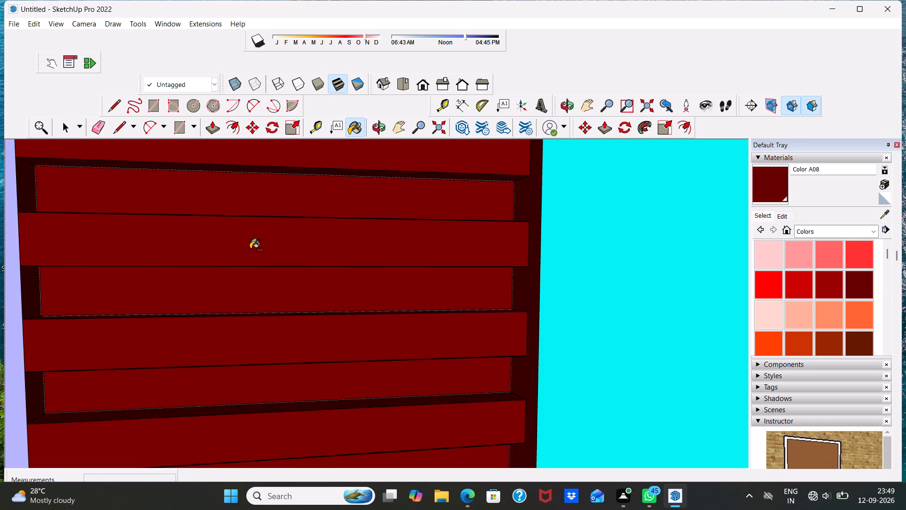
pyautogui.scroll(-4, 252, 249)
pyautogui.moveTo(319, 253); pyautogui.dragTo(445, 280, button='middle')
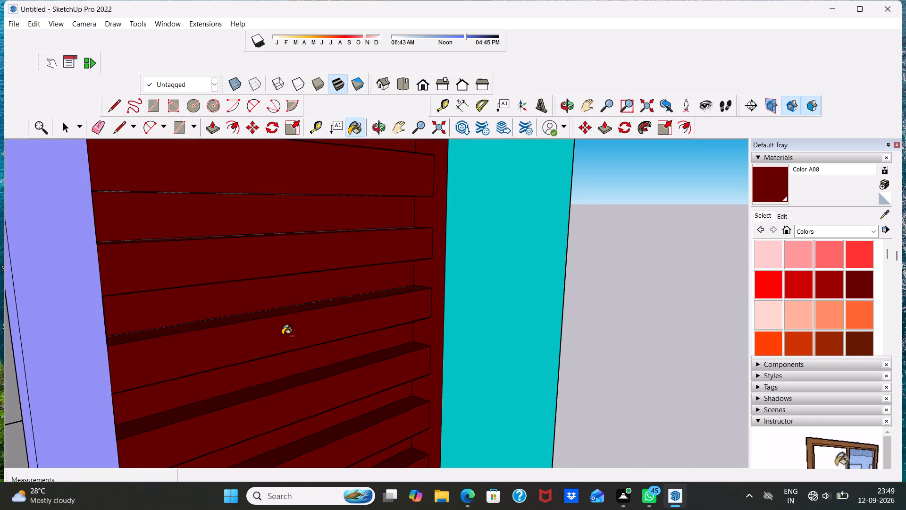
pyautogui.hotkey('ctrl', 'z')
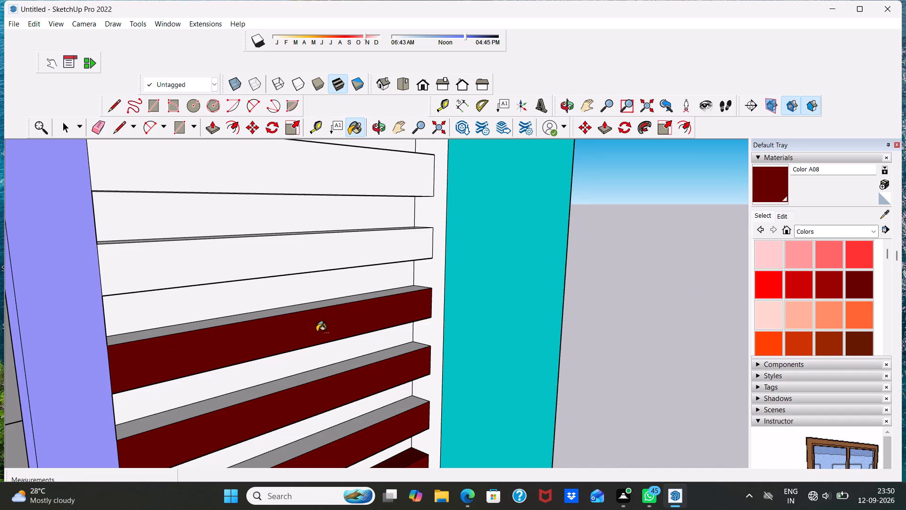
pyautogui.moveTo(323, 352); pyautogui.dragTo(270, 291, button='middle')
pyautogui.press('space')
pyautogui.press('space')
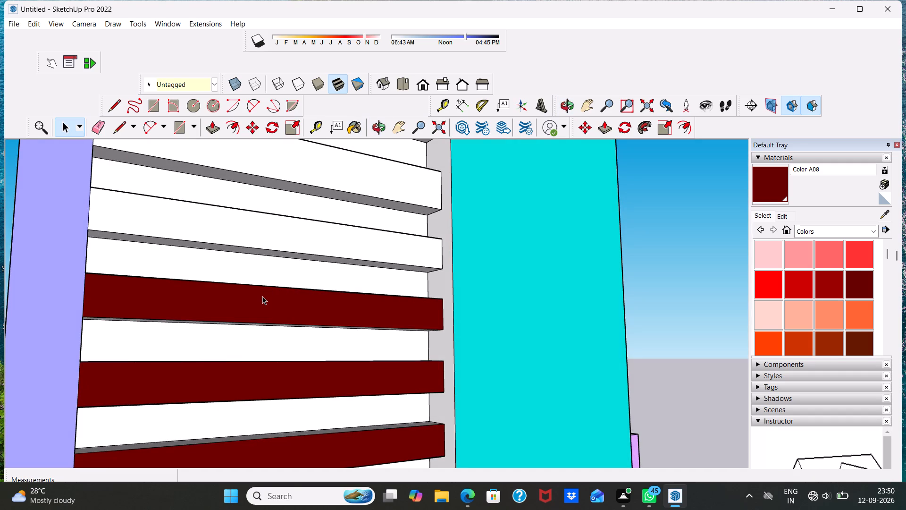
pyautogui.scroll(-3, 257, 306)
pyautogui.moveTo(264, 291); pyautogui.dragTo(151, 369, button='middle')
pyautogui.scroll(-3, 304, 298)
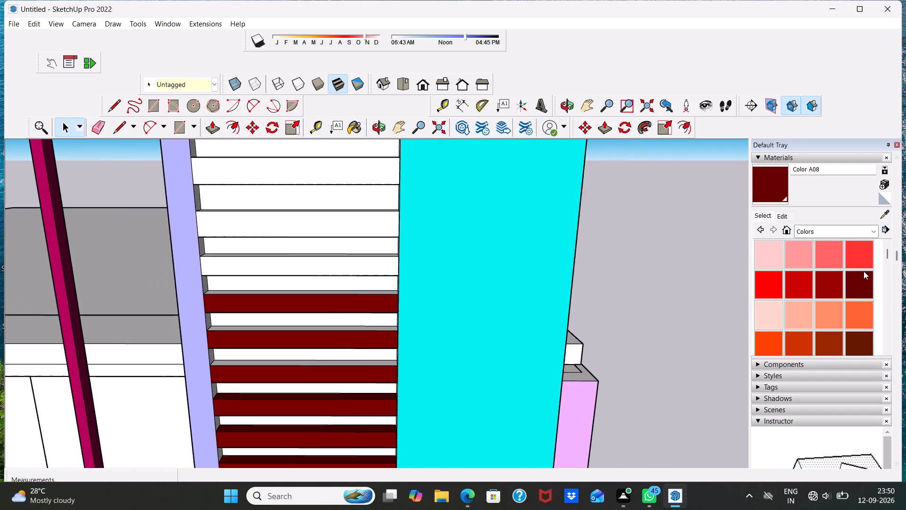
# Paint the front faces of the twelfth to fifteenth louvres from the bottom with Color A08.
pyautogui.click(861, 279)
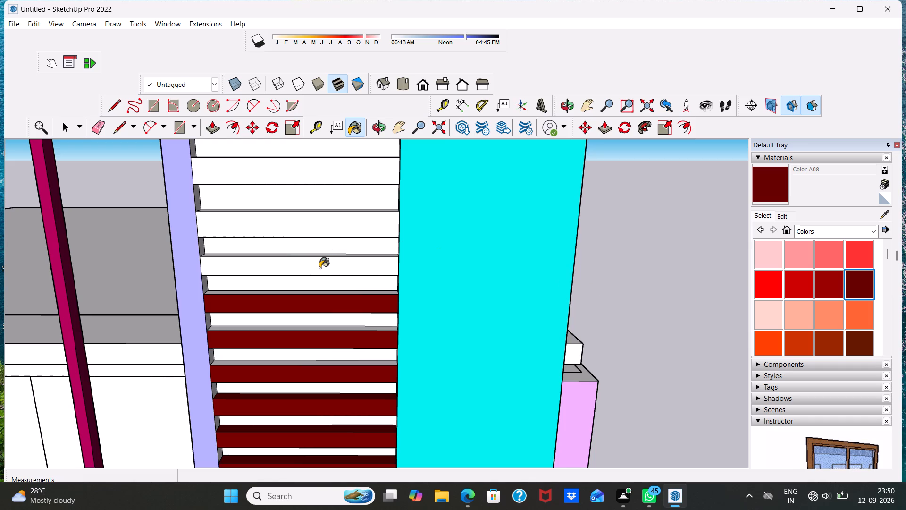
pyautogui.click(320, 262)
pyautogui.click(326, 226)
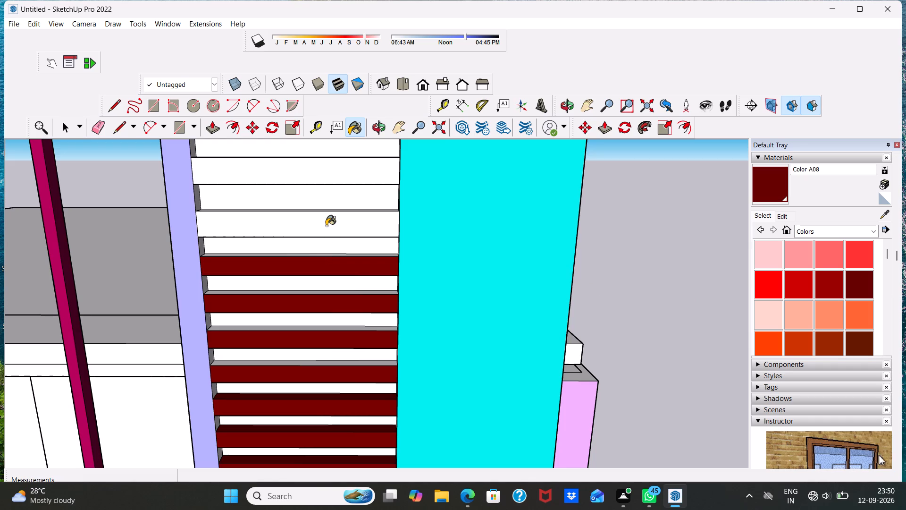
pyautogui.scroll(-5, 328, 211)
pyautogui.scroll(2, 340, 204)
pyautogui.click(336, 196)
pyautogui.scroll(-3, 336, 196)
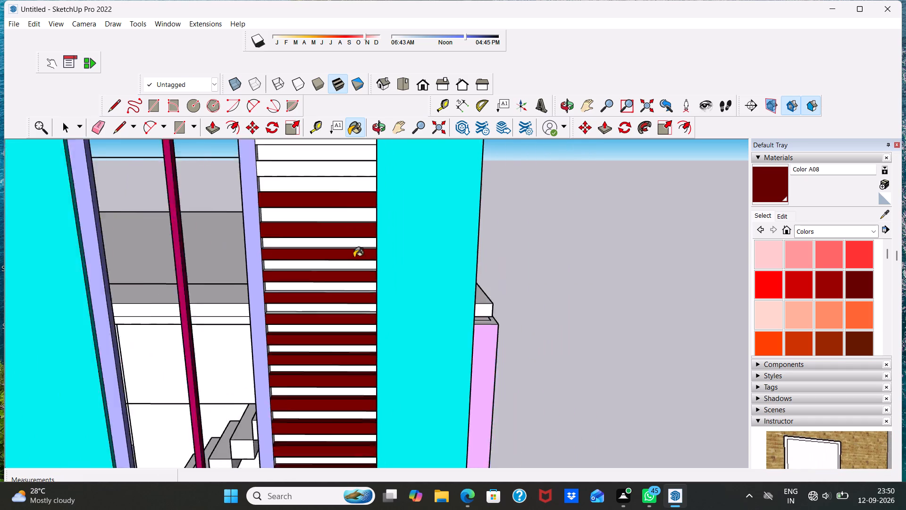
pyautogui.scroll(-2, 354, 257)
pyautogui.scroll(-4, 335, 167)
pyautogui.scroll(4, 344, 155)
pyautogui.scroll(7, 349, 208)
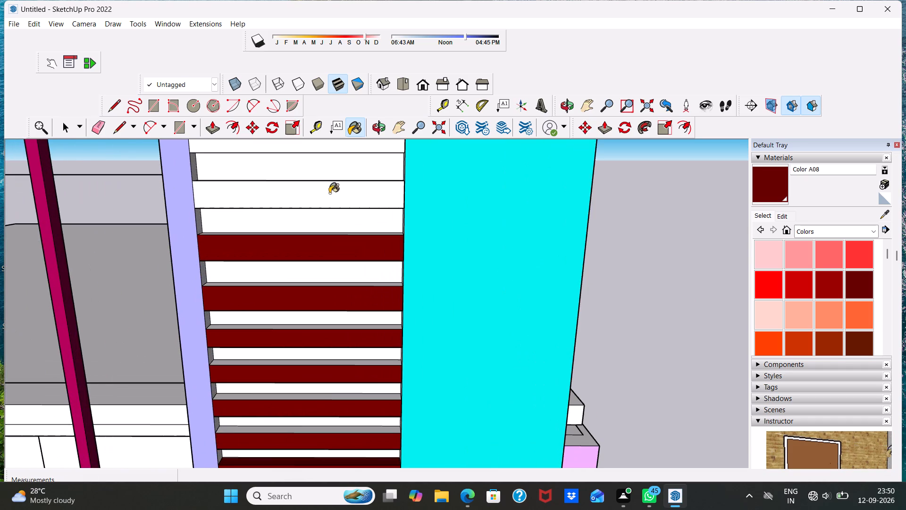
pyautogui.click(330, 189)
# Paint the front faces of the sixteenth, seventeenth and eighteenth louvres from the bottom with Color A08.
pyautogui.scroll(-10, 331, 194)
pyautogui.scroll(4, 327, 180)
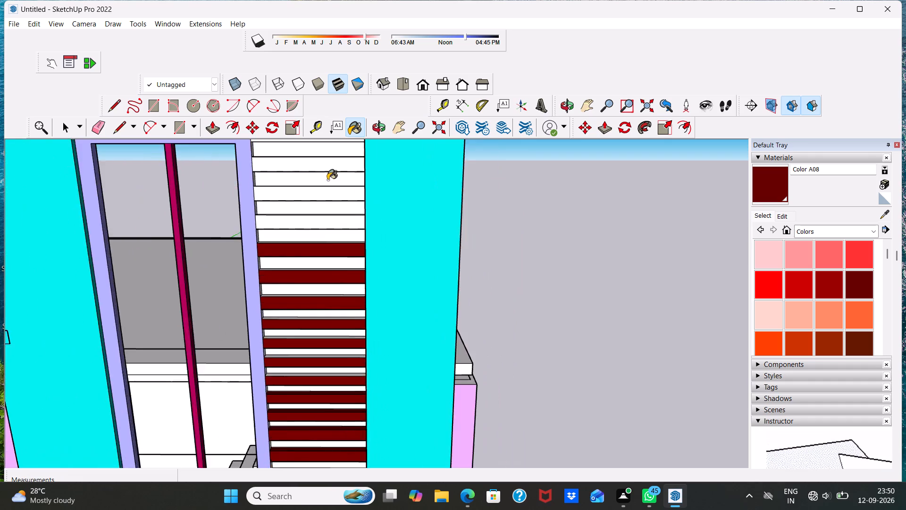
pyautogui.scroll(4, 327, 180)
pyautogui.click(300, 245)
pyautogui.click(308, 202)
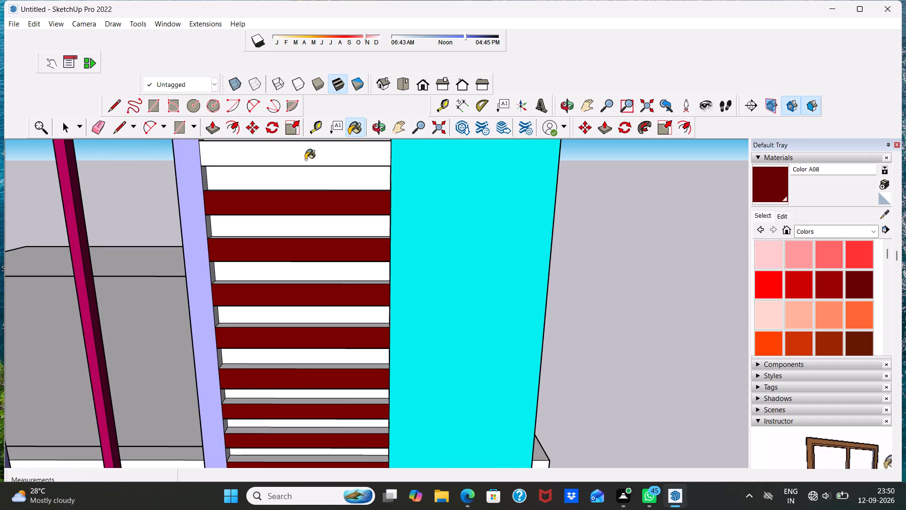
pyautogui.click(305, 156)
# Paint the front faces of the three topmost louvres, beside and above the window frame's head, with Color A08.
pyautogui.scroll(-10, 312, 177)
pyautogui.scroll(1, 331, 195)
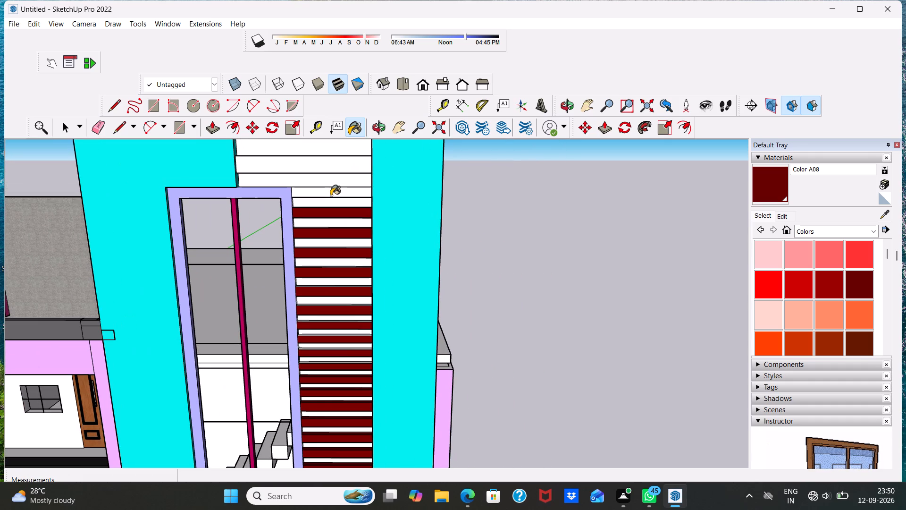
pyautogui.click(330, 192)
pyautogui.scroll(-3, 332, 202)
pyautogui.scroll(4, 347, 186)
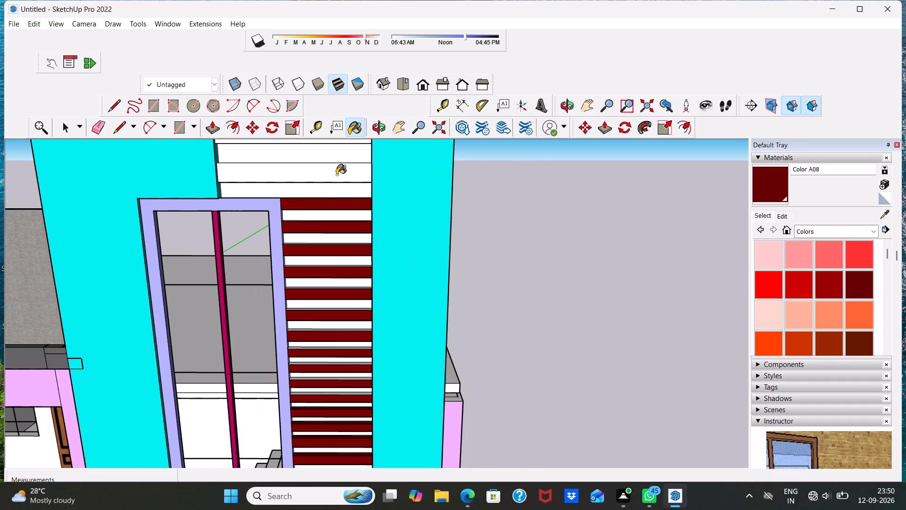
pyautogui.click(318, 169)
pyautogui.scroll(-7, 322, 177)
pyautogui.scroll(1, 333, 161)
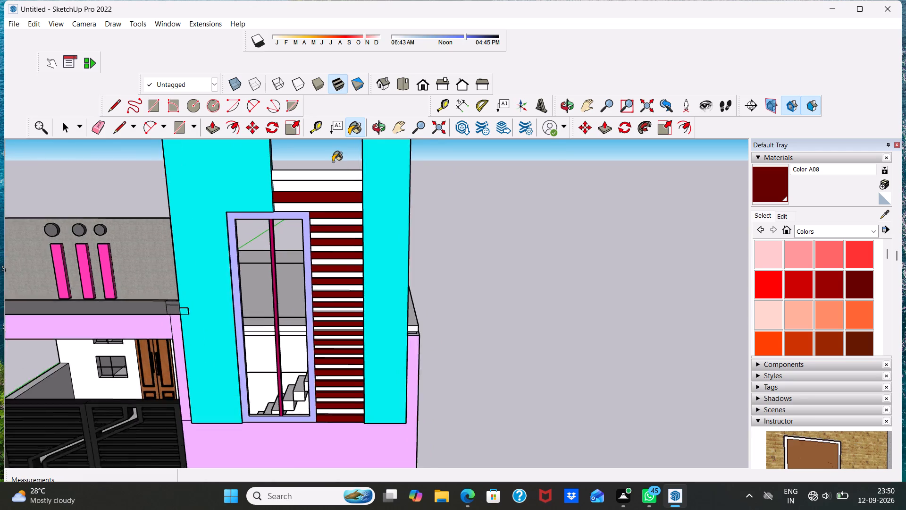
pyautogui.scroll(2, 333, 161)
pyautogui.click(338, 177)
# Paint the underside of the topmost louvre with Color A08.
pyautogui.scroll(4, 338, 188)
pyautogui.moveTo(324, 200); pyautogui.dragTo(337, 141, button='middle')
pyautogui.scroll(10, 337, 141)
pyautogui.click(313, 212)
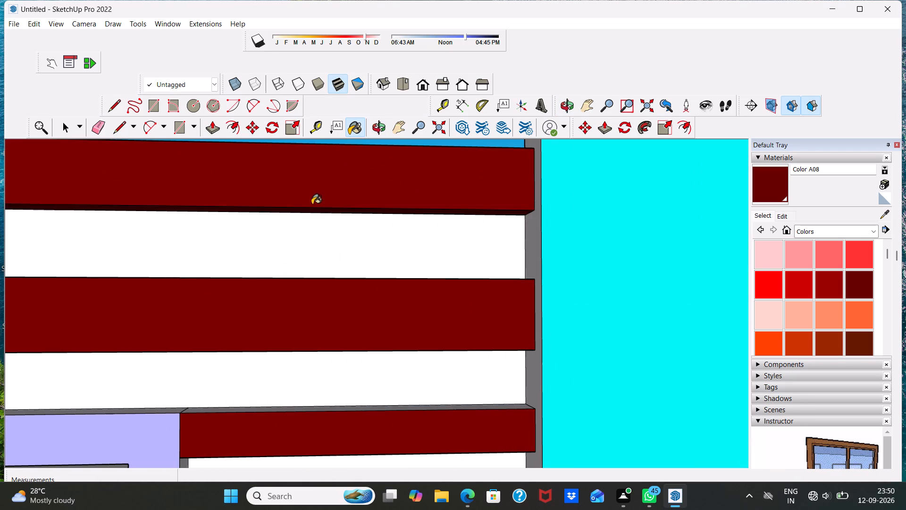
# Paint the top faces of the four uppermost louvres, including the strip above the window frame, with Color A08.
pyautogui.scroll(-1, 312, 198)
pyautogui.moveTo(312, 198); pyautogui.dragTo(311, 410, button='middle')
pyautogui.click(298, 203)
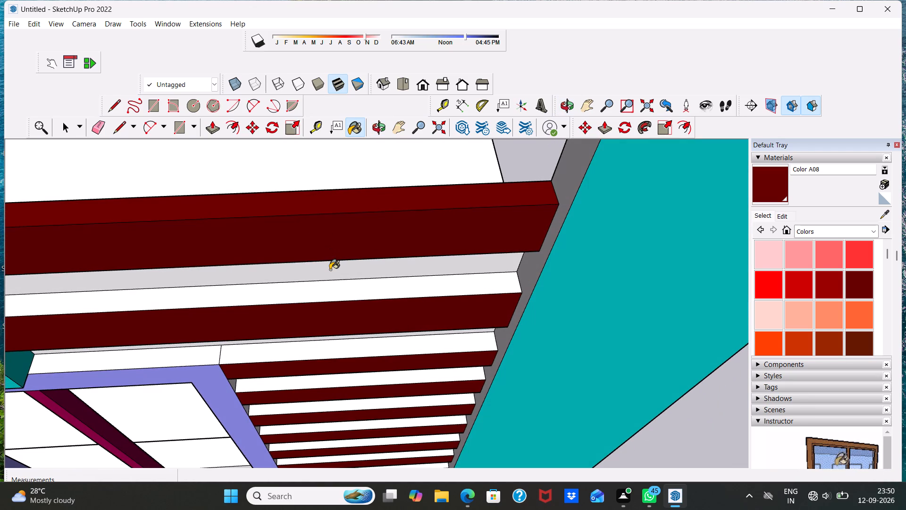
pyautogui.click(325, 292)
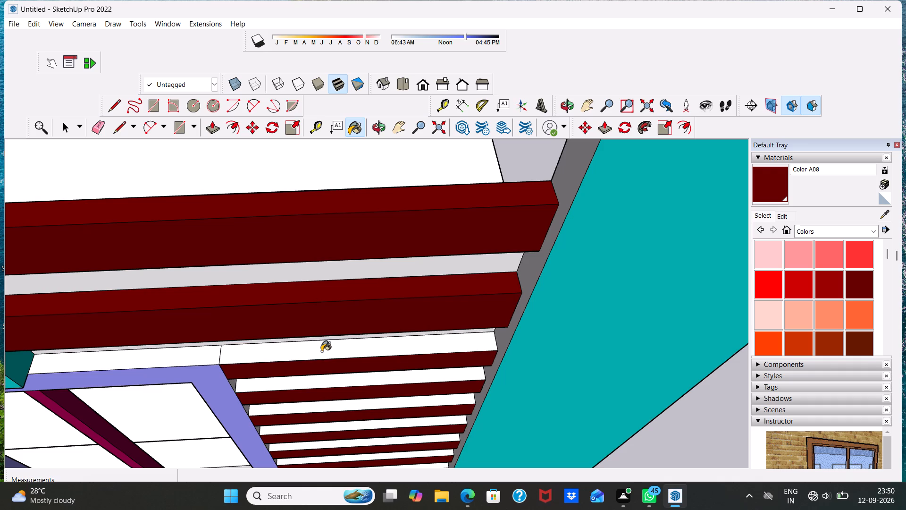
pyautogui.click(321, 351)
pyautogui.click(321, 385)
pyautogui.click(198, 351)
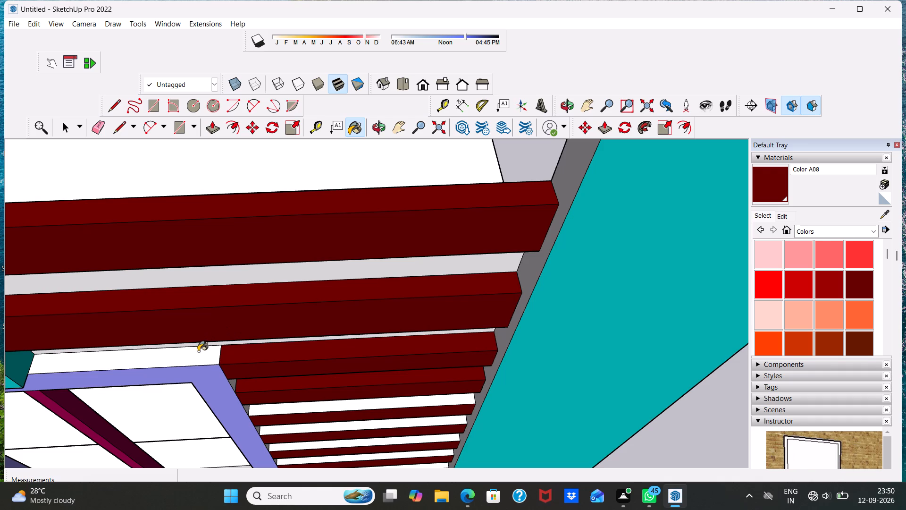
# Paint the underside of the second louvre from the top with Color A08.
pyautogui.scroll(-3, 198, 358)
pyautogui.moveTo(198, 357); pyautogui.dragTo(194, 227, button='middle')
pyautogui.scroll(3, 193, 227)
pyautogui.moveTo(216, 233); pyautogui.dragTo(240, 167, button='middle')
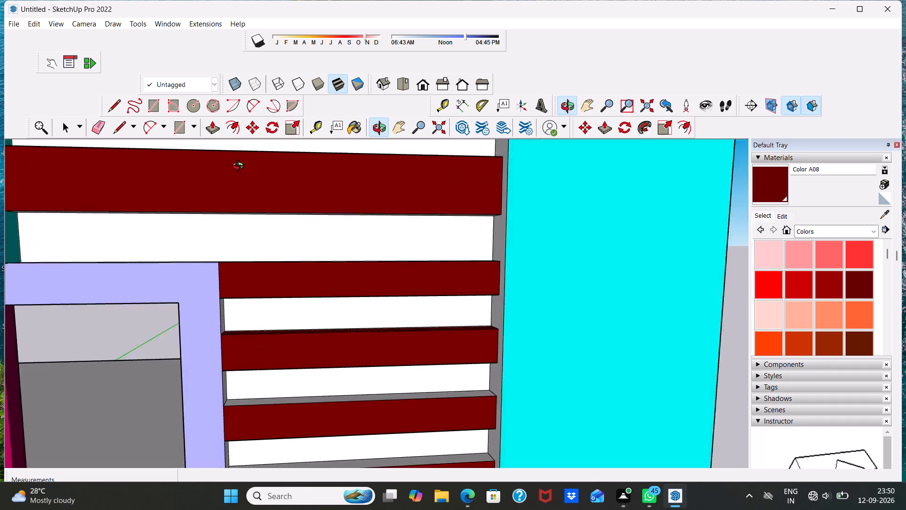
pyautogui.moveTo(240, 167); pyautogui.dragTo(246, 161, button='middle')
pyautogui.scroll(5, 242, 209)
pyautogui.click(242, 209)
pyautogui.scroll(2, 245, 226)
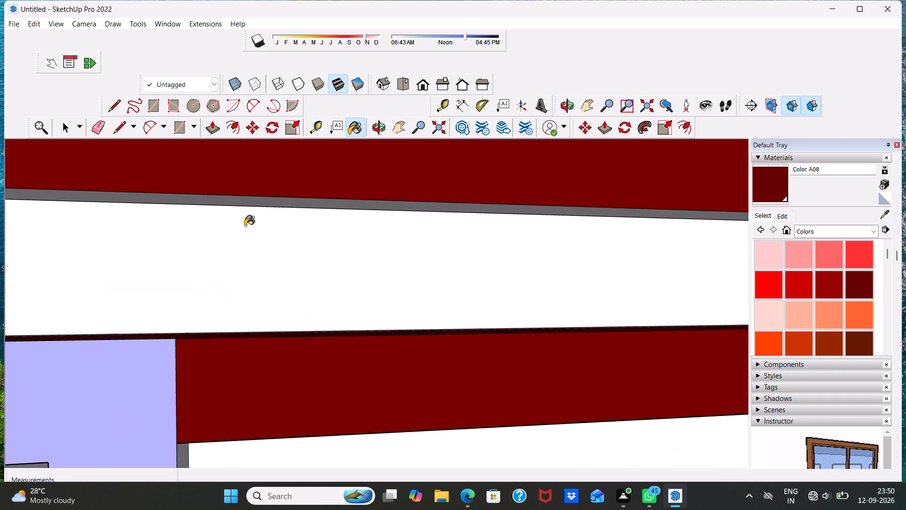
pyautogui.scroll(8, 245, 226)
pyautogui.click(271, 197)
# Paint the undersides of the third and fourth louvres from the top with Color A08.
pyautogui.scroll(4, 304, 258)
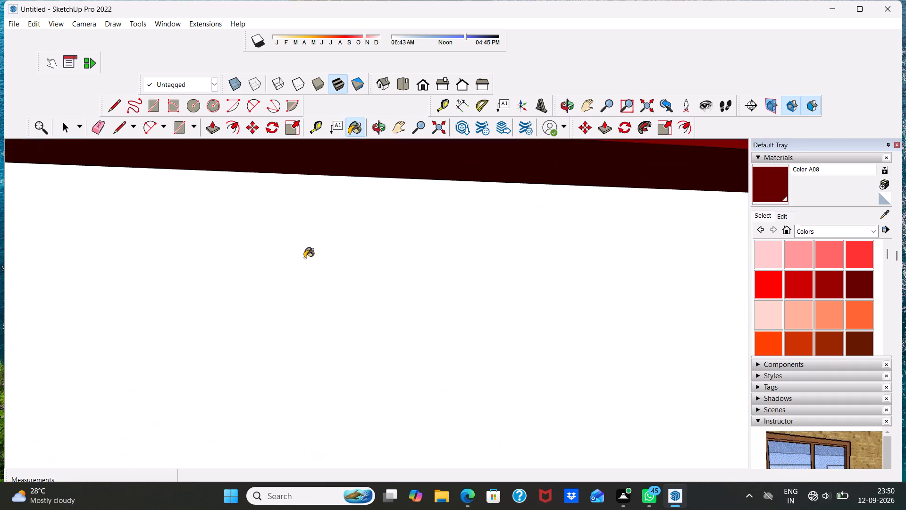
pyautogui.scroll(2, 304, 258)
pyautogui.scroll(-17, 304, 233)
pyautogui.moveTo(379, 354); pyautogui.dragTo(323, 176, button='middle')
pyautogui.scroll(1, 322, 174)
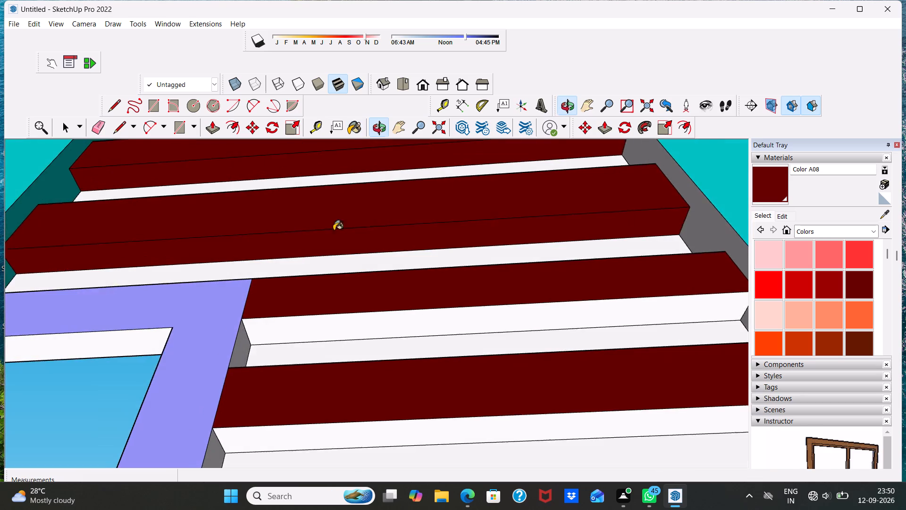
pyautogui.click(326, 354)
pyautogui.scroll(-8, 314, 299)
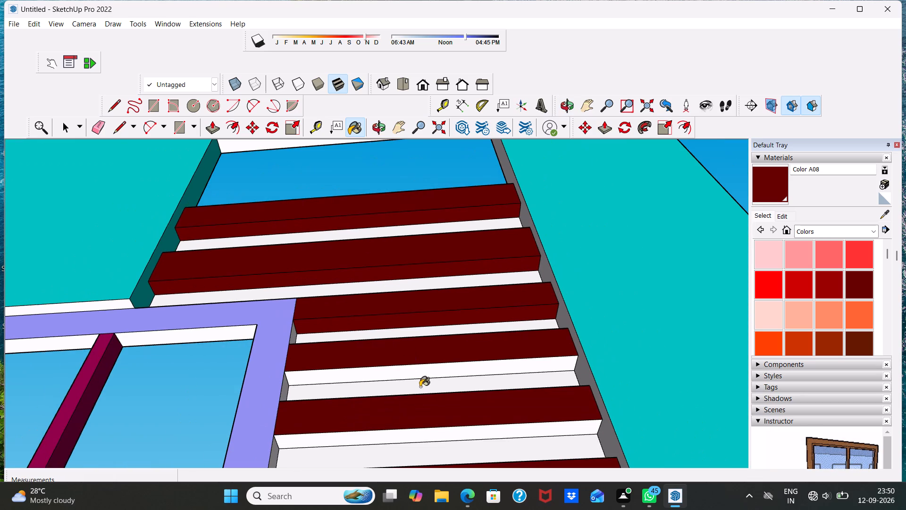
pyautogui.click(408, 366)
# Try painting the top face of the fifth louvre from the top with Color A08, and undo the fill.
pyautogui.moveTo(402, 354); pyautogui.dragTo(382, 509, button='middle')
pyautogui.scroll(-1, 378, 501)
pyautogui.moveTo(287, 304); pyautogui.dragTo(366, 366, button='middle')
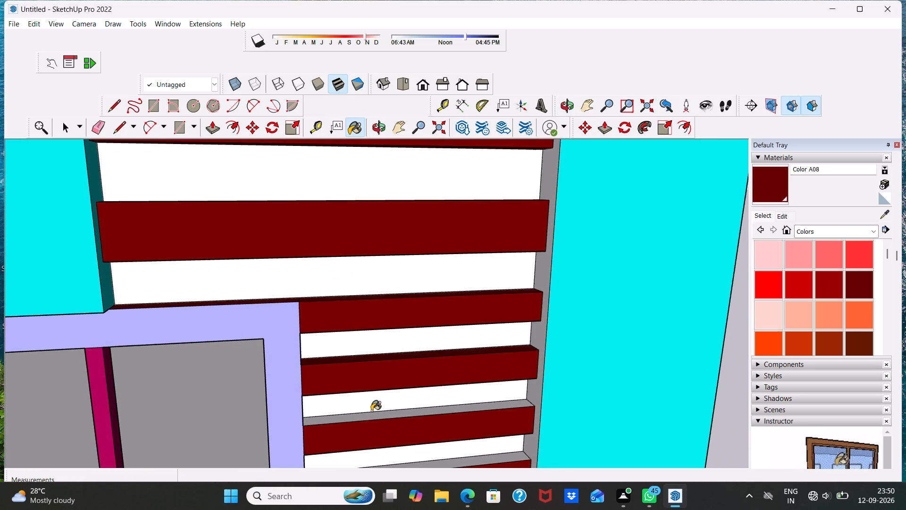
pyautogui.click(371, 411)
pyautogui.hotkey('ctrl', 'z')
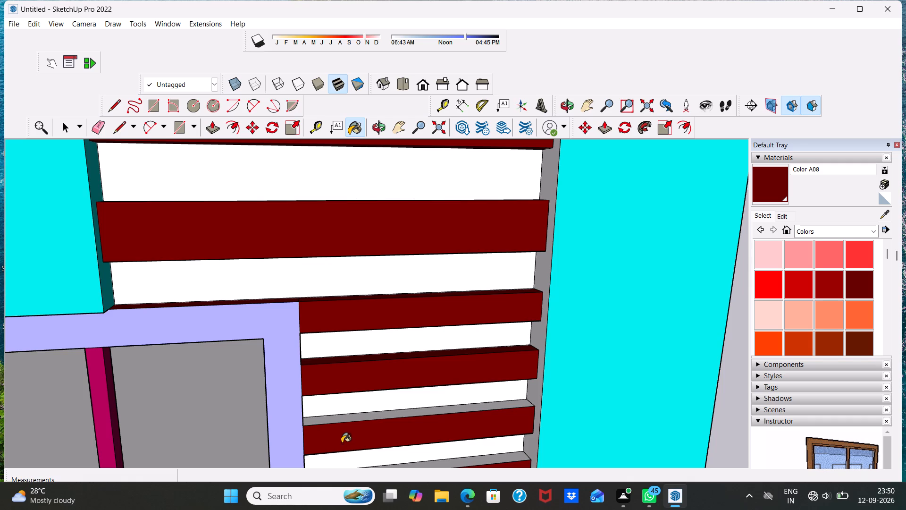
# Paint the top face and underside of the fifth louvre from the top with Color A08.
pyautogui.scroll(2, 355, 456)
pyautogui.scroll(2, 368, 393)
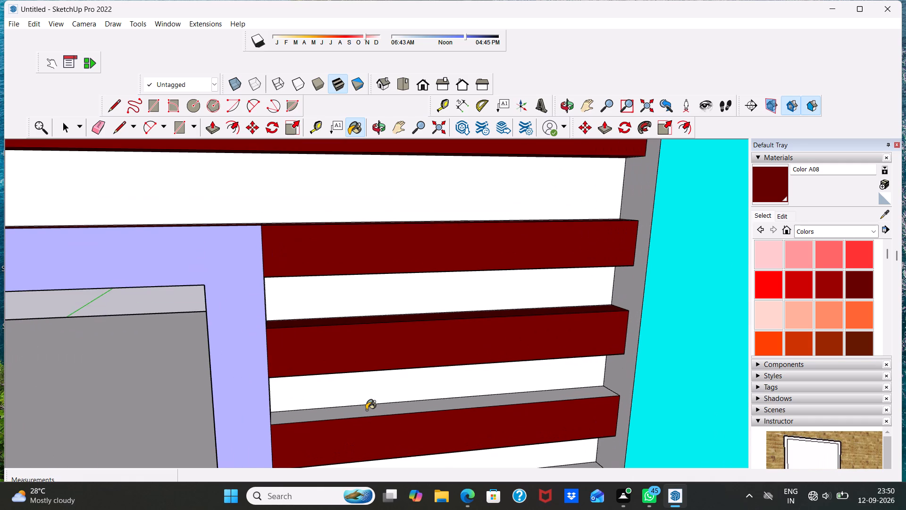
pyautogui.click(366, 410)
pyautogui.moveTo(378, 444); pyautogui.dragTo(392, 338, button='middle')
pyautogui.scroll(4, 392, 375)
pyautogui.scroll(-8, 392, 329)
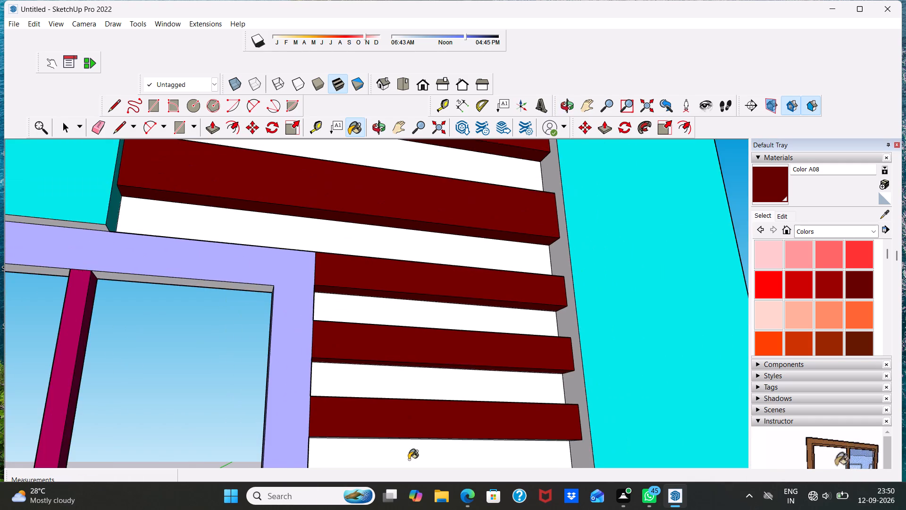
pyautogui.moveTo(409, 459); pyautogui.dragTo(411, 367, button='middle')
pyautogui.click(376, 416)
# Paint the top face and underside of the sixth louvre from the top with Color A08.
pyautogui.scroll(-3, 380, 411)
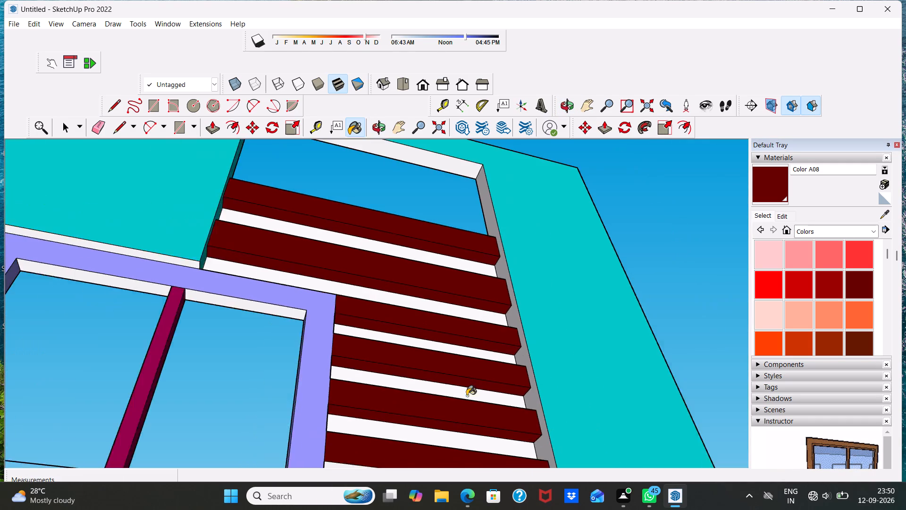
pyautogui.scroll(-6, 467, 396)
pyautogui.moveTo(462, 436); pyautogui.dragTo(397, 509, button='middle')
pyautogui.moveTo(453, 365); pyautogui.dragTo(454, 462, button='middle')
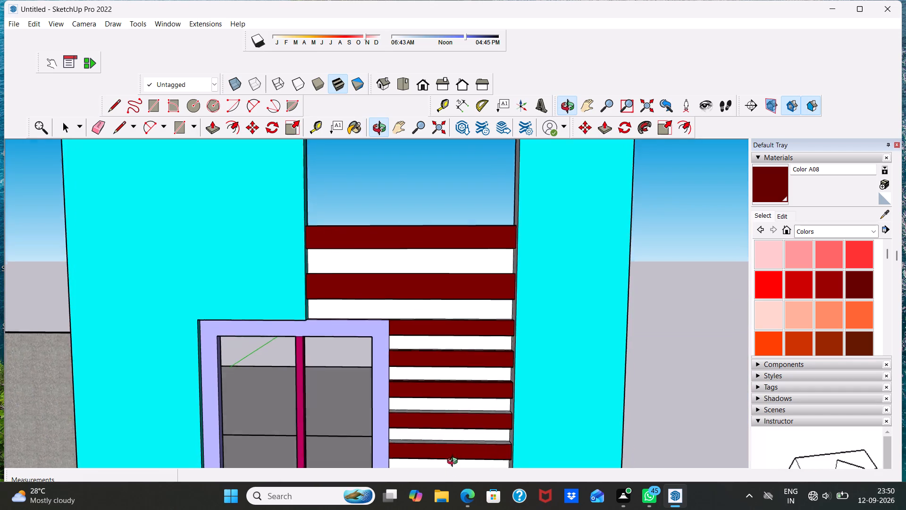
pyautogui.moveTo(454, 462); pyautogui.dragTo(453, 465, button='middle')
pyautogui.scroll(8, 440, 382)
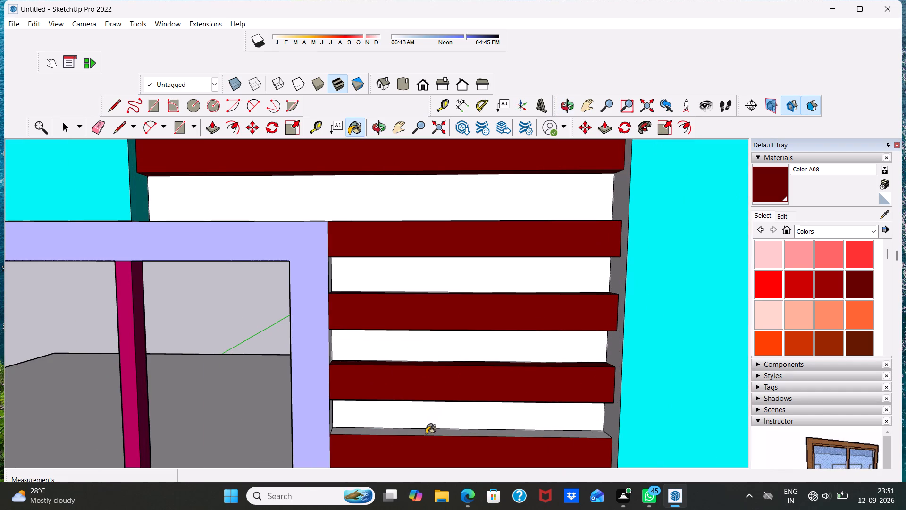
pyautogui.click(426, 434)
pyautogui.scroll(-7, 434, 399)
pyautogui.moveTo(468, 453); pyautogui.dragTo(470, 309, button='middle')
pyautogui.scroll(7, 470, 309)
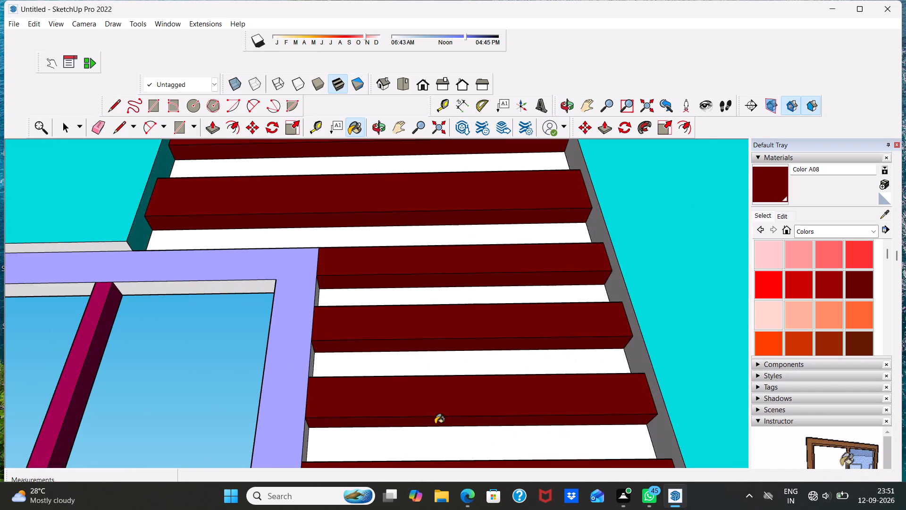
pyautogui.scroll(-8, 443, 390)
pyautogui.scroll(9, 420, 463)
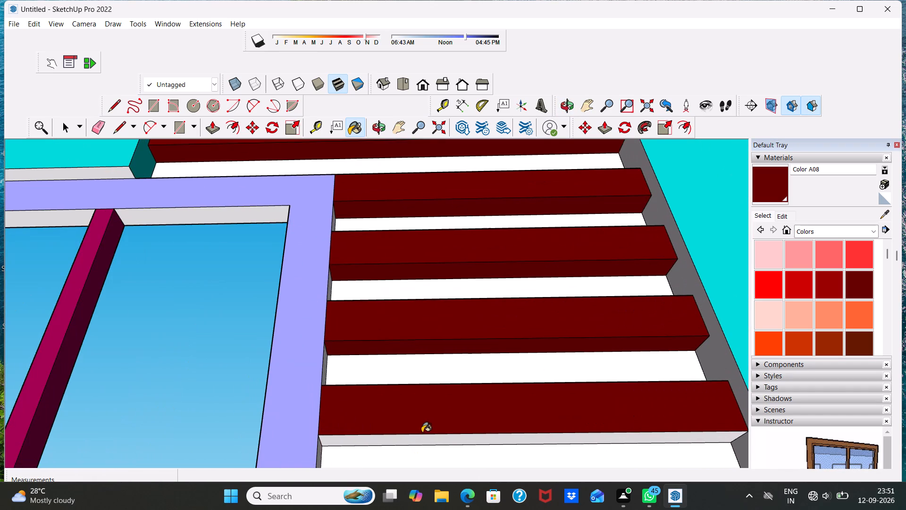
pyautogui.click(419, 438)
# Paint the top face of the seventh louvre from the top with Color A08.
pyautogui.scroll(-15, 419, 438)
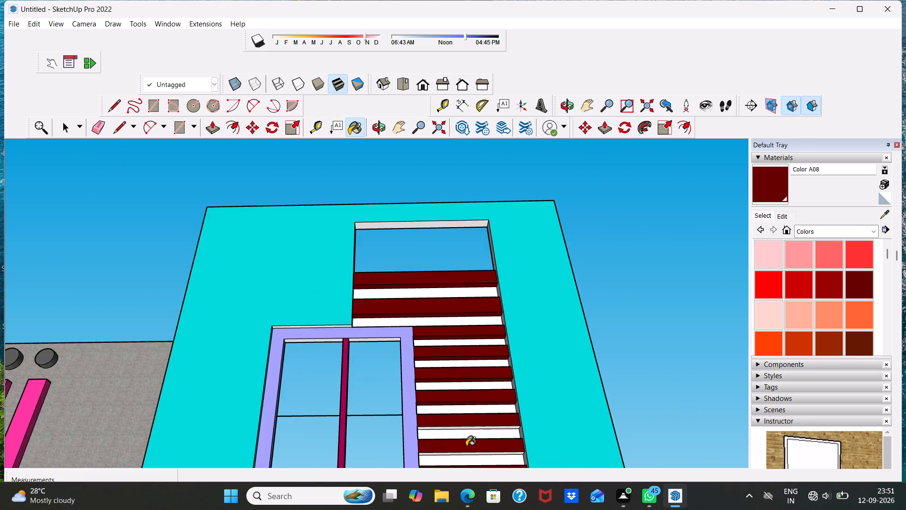
pyautogui.scroll(9, 466, 446)
pyautogui.moveTo(457, 395); pyautogui.dragTo(421, 509, button='middle')
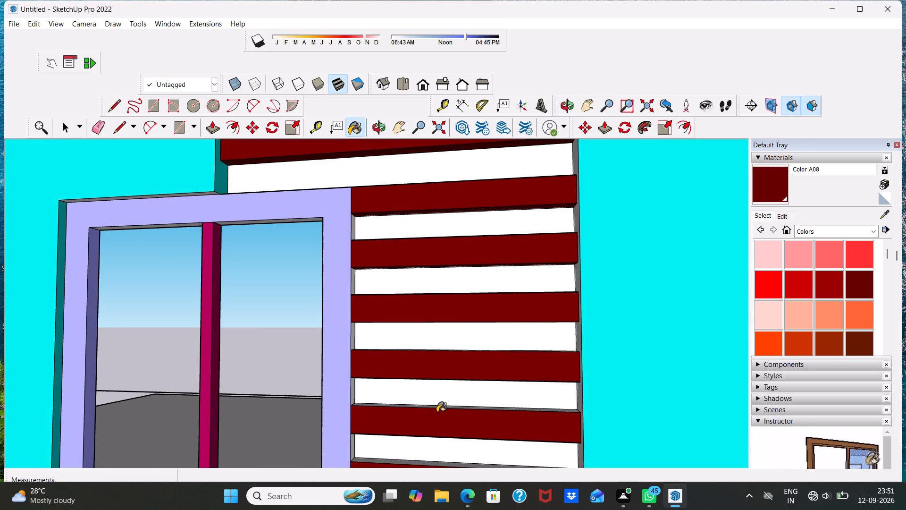
pyautogui.moveTo(437, 412); pyautogui.dragTo(434, 480, button='middle')
pyautogui.scroll(3, 451, 386)
pyautogui.click(446, 407)
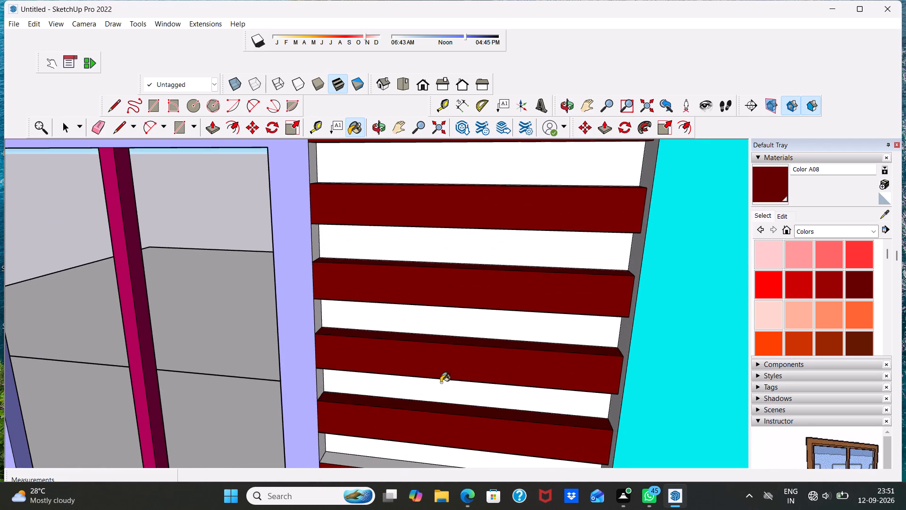
# Paint the undersides of the seventh and eighth louvres from the top with Color A08.
pyautogui.scroll(-4, 441, 382)
pyautogui.moveTo(437, 420); pyautogui.dragTo(487, 266, button='middle')
pyautogui.scroll(2, 476, 278)
pyautogui.scroll(-6, 462, 395)
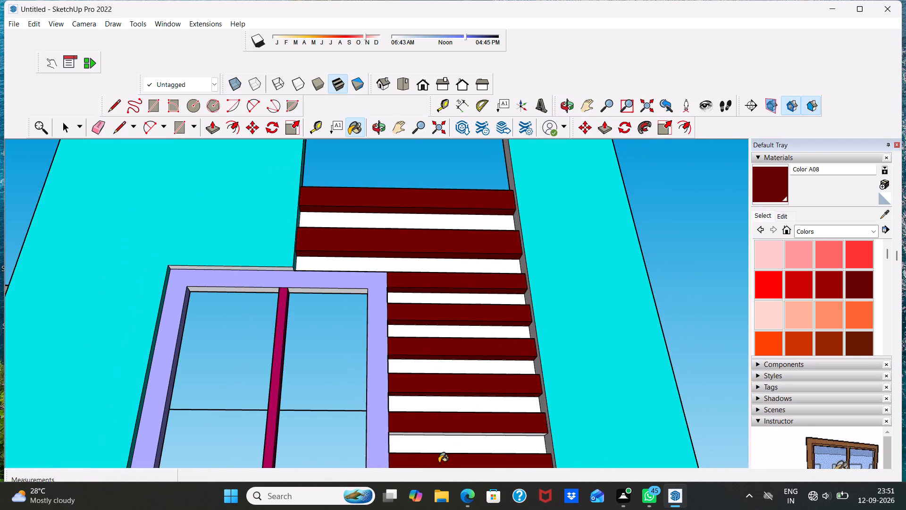
pyautogui.moveTo(442, 450); pyautogui.dragTo(445, 340, button='middle')
pyautogui.scroll(1, 445, 341)
pyautogui.scroll(5, 452, 393)
pyautogui.scroll(4, 429, 323)
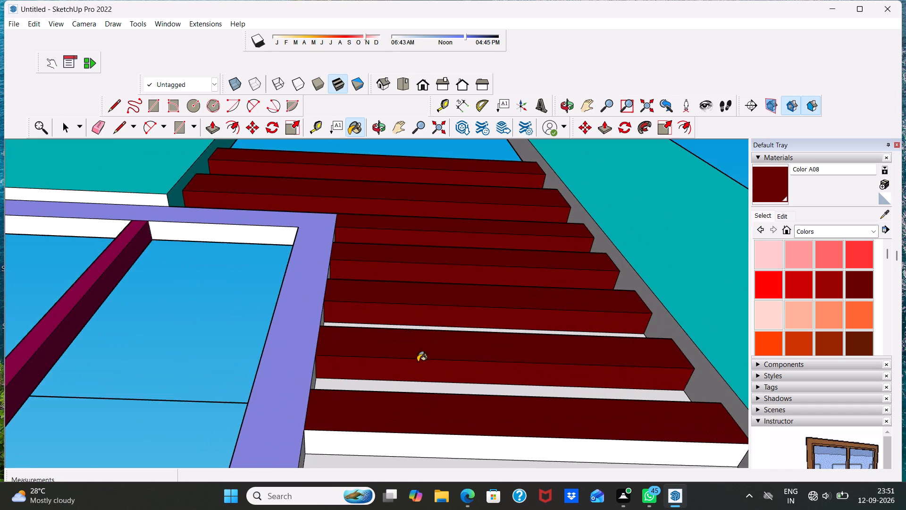
pyautogui.scroll(3, 418, 362)
pyautogui.scroll(-1, 451, 302)
pyautogui.scroll(1, 407, 370)
pyautogui.scroll(-5, 411, 344)
pyautogui.click(408, 433)
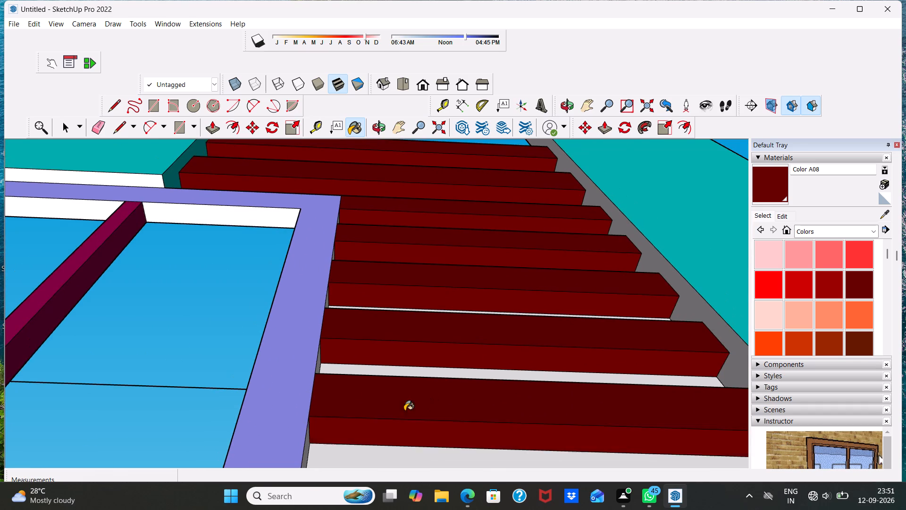
pyautogui.scroll(-8, 402, 380)
pyautogui.click(410, 462)
# Paint the top faces of the next unpainted louvres below the seventh with Color A08.
pyautogui.scroll(-3, 405, 403)
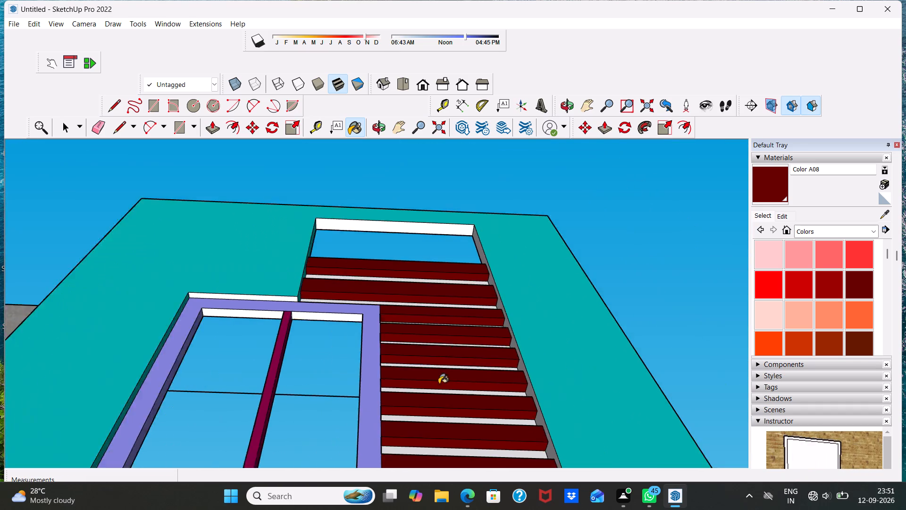
pyautogui.scroll(-4, 439, 384)
pyautogui.moveTo(448, 391); pyautogui.dragTo(413, 500, button='middle')
pyautogui.moveTo(428, 395); pyautogui.dragTo(428, 492, button='middle')
pyautogui.scroll(2, 432, 418)
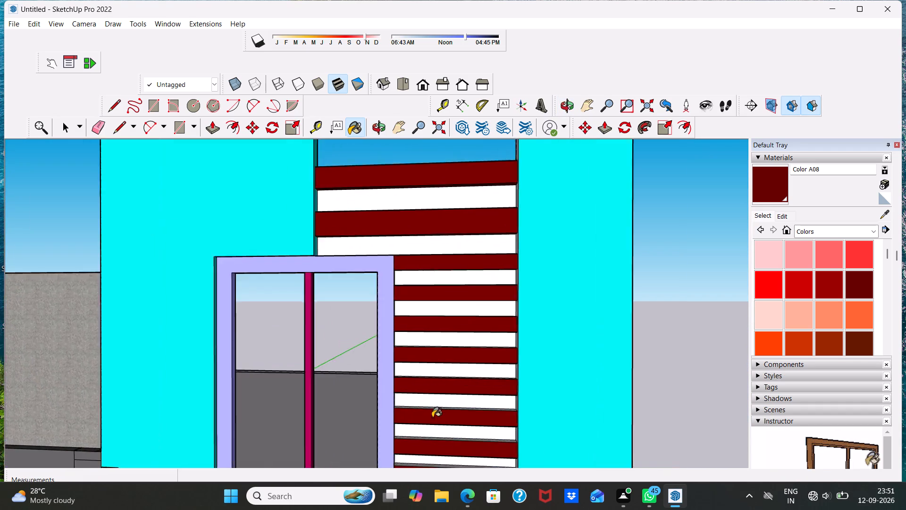
pyautogui.scroll(7, 432, 417)
pyautogui.click(430, 392)
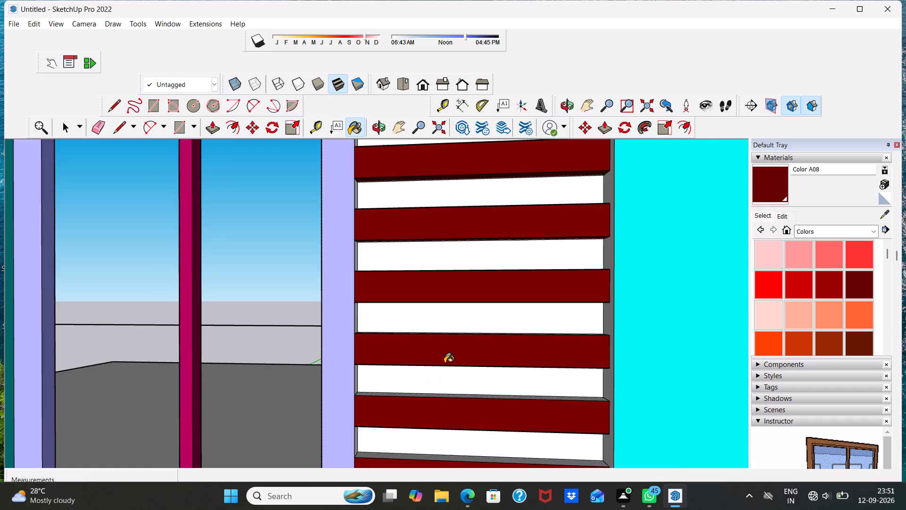
pyautogui.scroll(4, 451, 350)
pyautogui.moveTo(452, 350); pyautogui.dragTo(440, 432, button='middle')
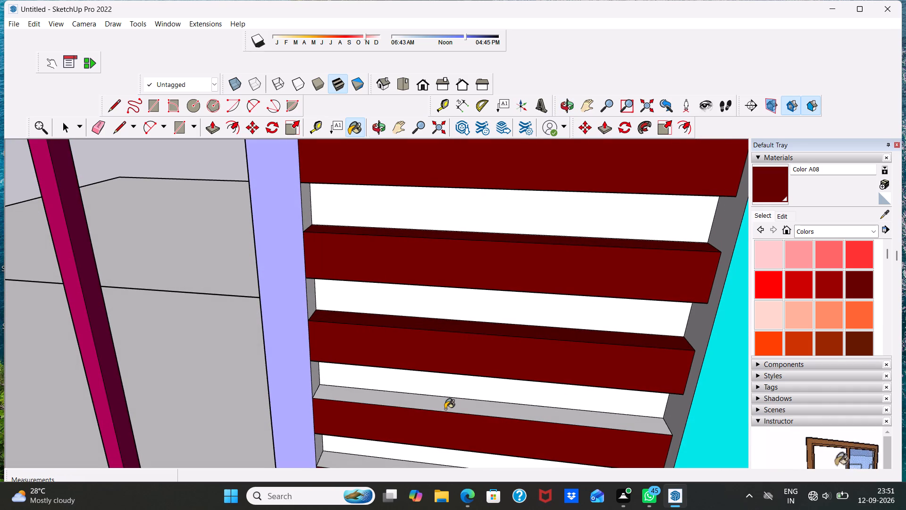
pyautogui.click(445, 409)
# Paint the top faces of the following two louvres down the stair tower with Color A08.
pyautogui.scroll(-3, 454, 391)
pyautogui.click(413, 450)
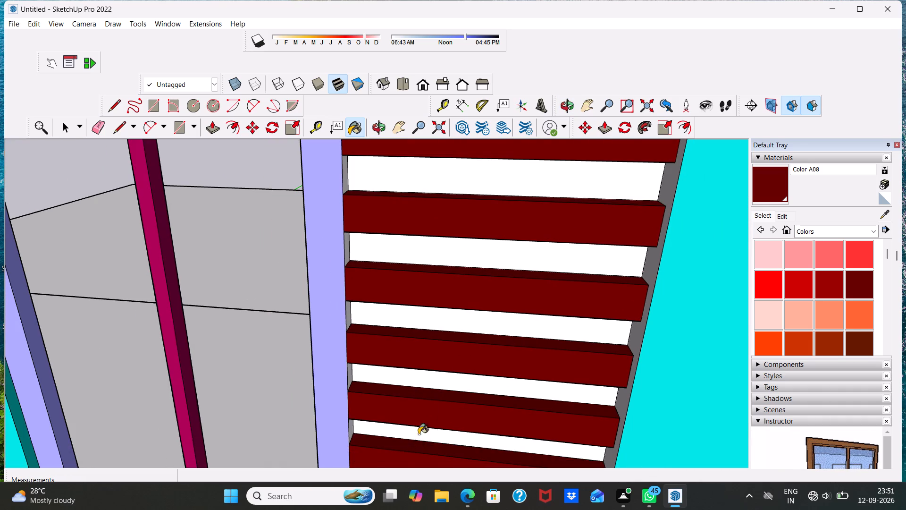
pyautogui.scroll(-8, 426, 411)
pyautogui.scroll(4, 469, 463)
pyautogui.scroll(-1, 470, 459)
pyautogui.scroll(7, 480, 433)
pyautogui.scroll(-4, 517, 374)
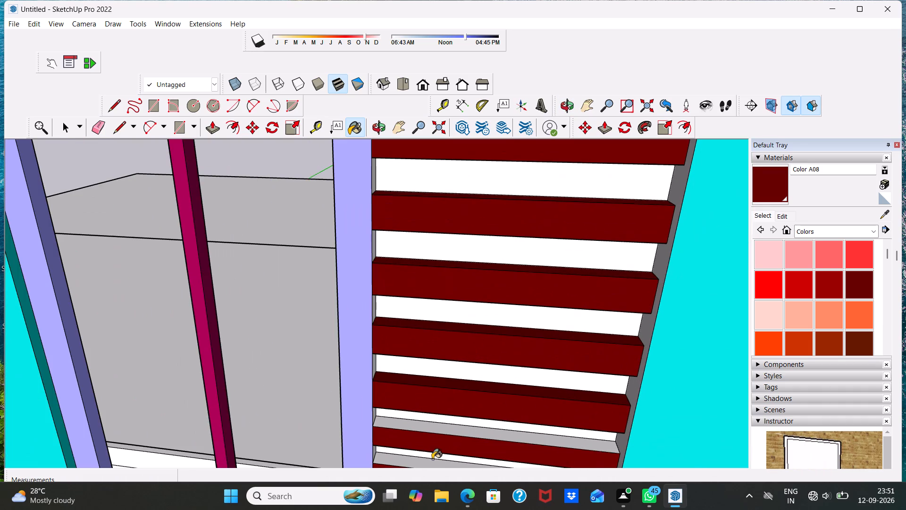
pyautogui.click(440, 427)
# Paint the undersides of the next two unpainted louvres below the eighth with Color A08.
pyautogui.moveTo(432, 461); pyautogui.dragTo(515, 296, button='middle')
pyautogui.scroll(1, 520, 283)
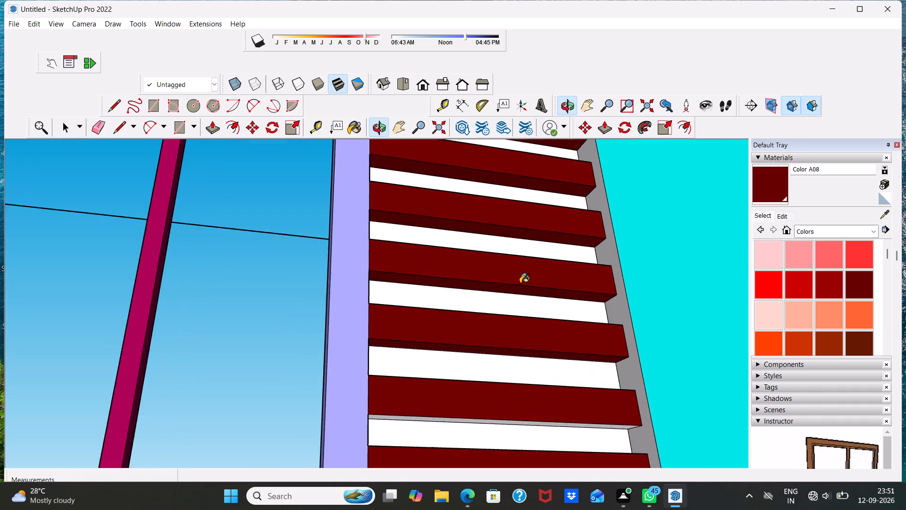
pyautogui.scroll(-5, 520, 289)
pyautogui.scroll(3, 465, 389)
pyautogui.scroll(5, 463, 351)
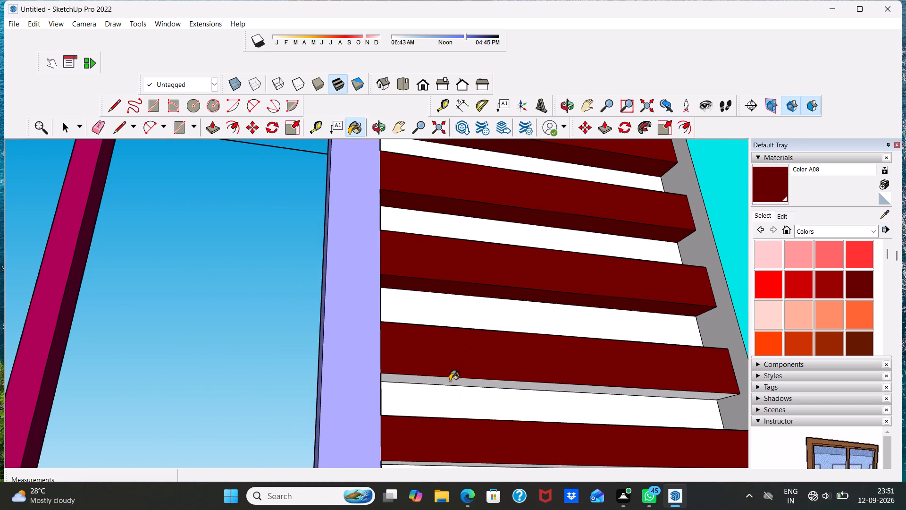
pyautogui.click(450, 378)
pyautogui.scroll(4, 464, 333)
pyautogui.scroll(-8, 467, 328)
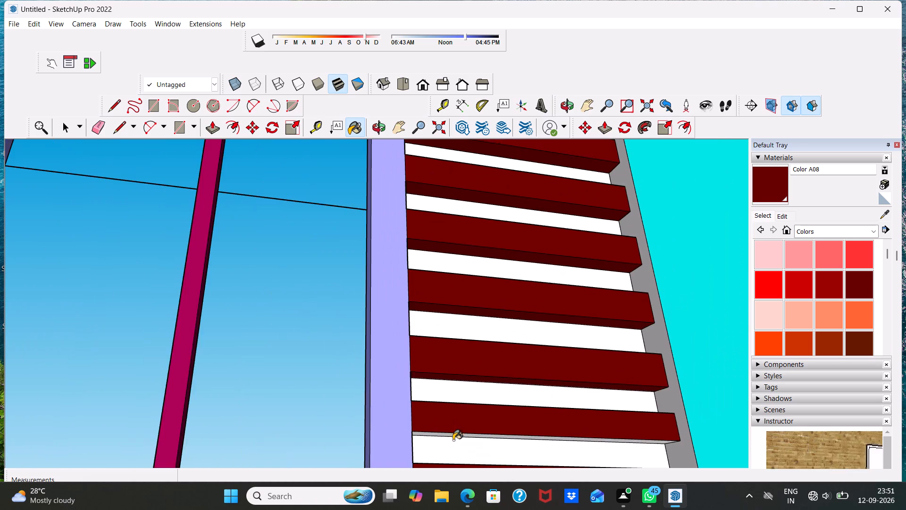
pyautogui.scroll(3, 453, 440)
pyautogui.scroll(6, 444, 401)
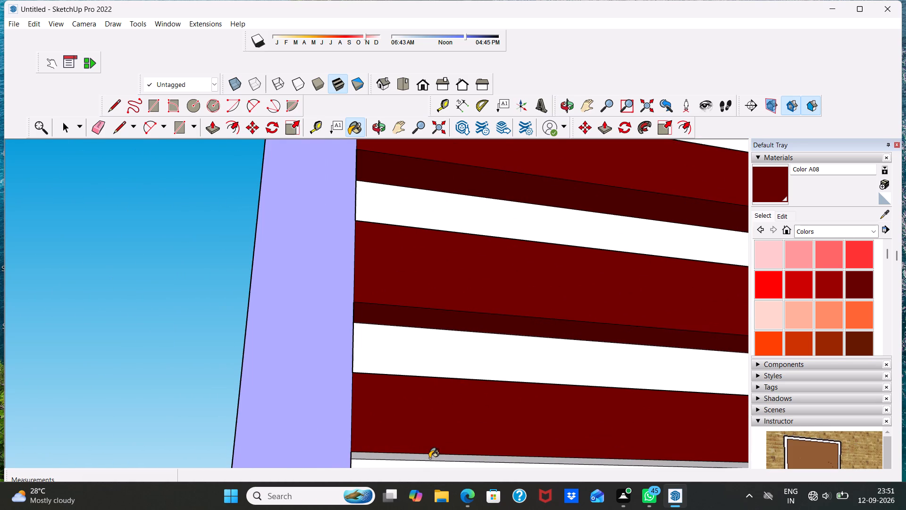
pyautogui.click(429, 455)
# Paint the top face of the next unpainted louvre in the lower half of the stair tower with Color A08.
pyautogui.scroll(-15, 410, 399)
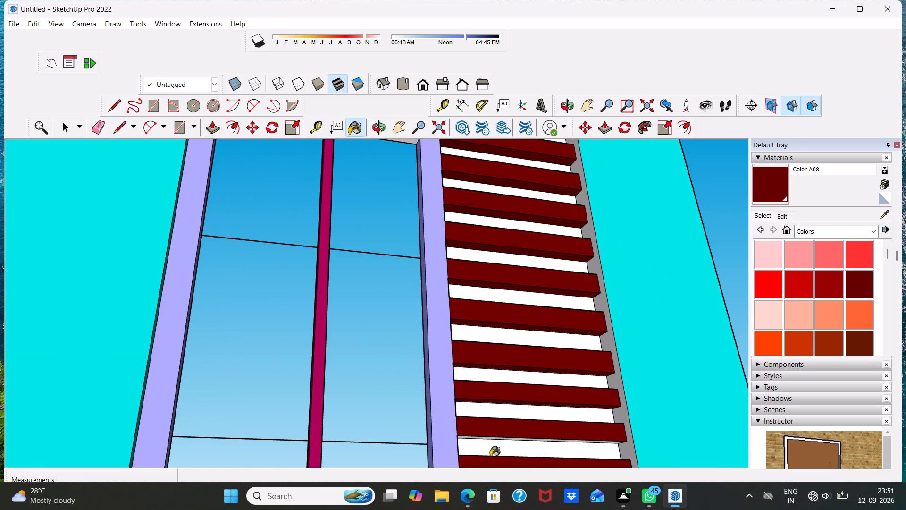
pyautogui.moveTo(490, 457); pyautogui.dragTo(403, 509, button='middle')
pyautogui.moveTo(434, 431); pyautogui.dragTo(425, 509, button='middle')
pyautogui.scroll(2, 472, 416)
pyautogui.click(476, 432)
pyautogui.scroll(-3, 476, 428)
pyautogui.scroll(4, 517, 430)
pyautogui.scroll(-3, 517, 418)
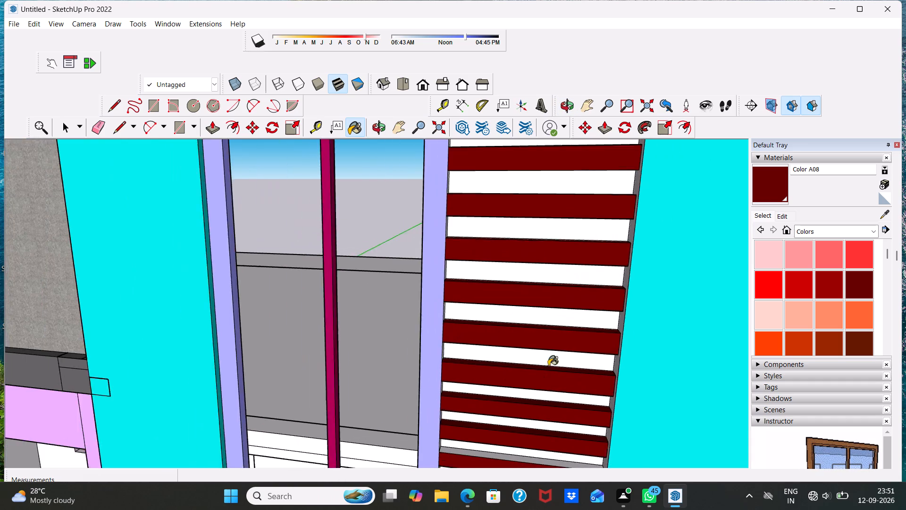
# Paint the undersides of the next two unpainted louvres down the stair tower with Color A08.
pyautogui.scroll(-5, 548, 366)
pyautogui.moveTo(510, 456); pyautogui.dragTo(593, 289, button='middle')
pyautogui.scroll(4, 545, 399)
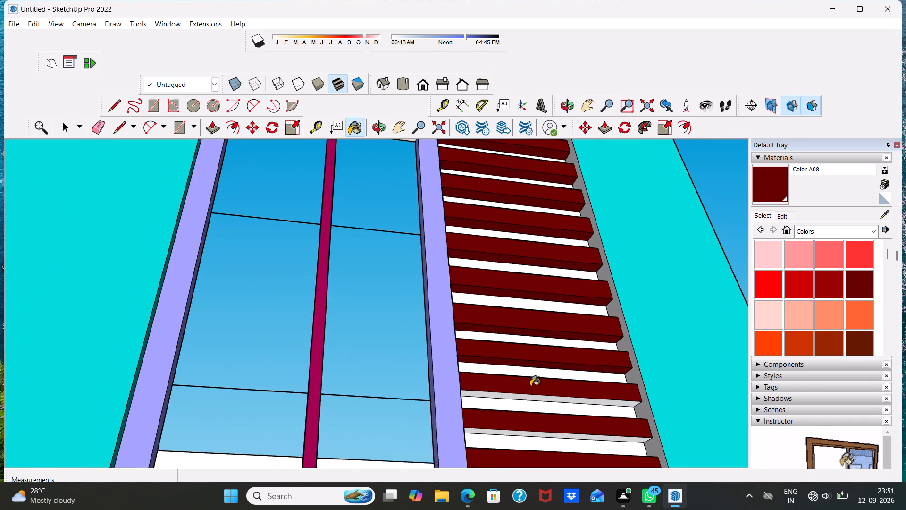
pyautogui.click(520, 396)
pyautogui.scroll(-4, 520, 396)
pyautogui.scroll(3, 523, 443)
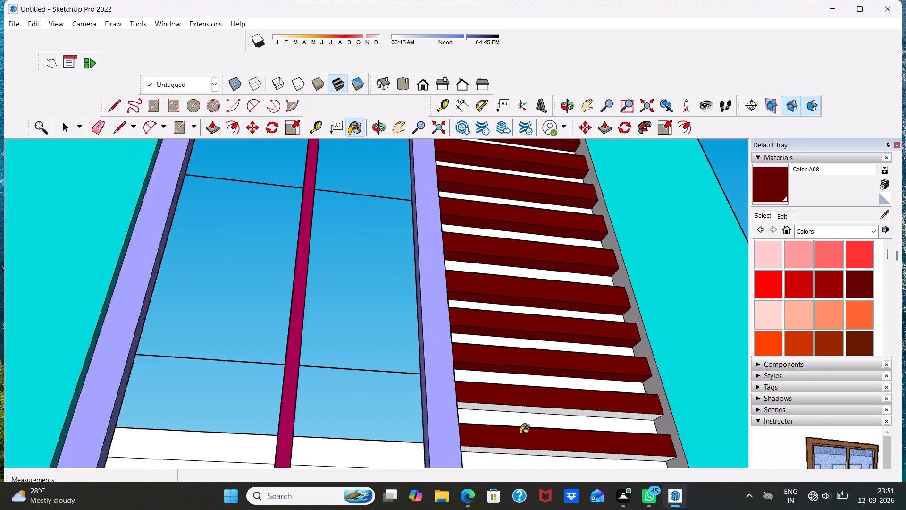
pyautogui.scroll(7, 520, 434)
pyautogui.click(504, 406)
# Paint the next grey top face among the lower louvres with Color A08.
pyautogui.moveTo(513, 375); pyautogui.dragTo(448, 509, button='middle')
pyautogui.scroll(2, 456, 422)
pyautogui.click(457, 398)
pyautogui.scroll(-5, 457, 398)
pyautogui.scroll(8, 459, 399)
pyautogui.click(461, 400)
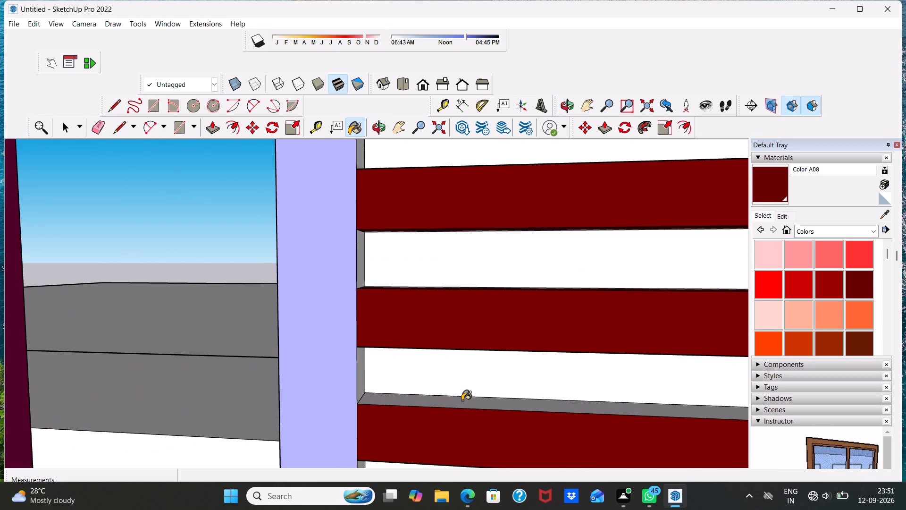
# Paint the remaining grey top faces of the lower louvres with Color A08.
pyautogui.scroll(-16, 462, 401)
pyautogui.scroll(1, 509, 309)
pyautogui.scroll(-5, 509, 310)
pyautogui.scroll(7, 527, 366)
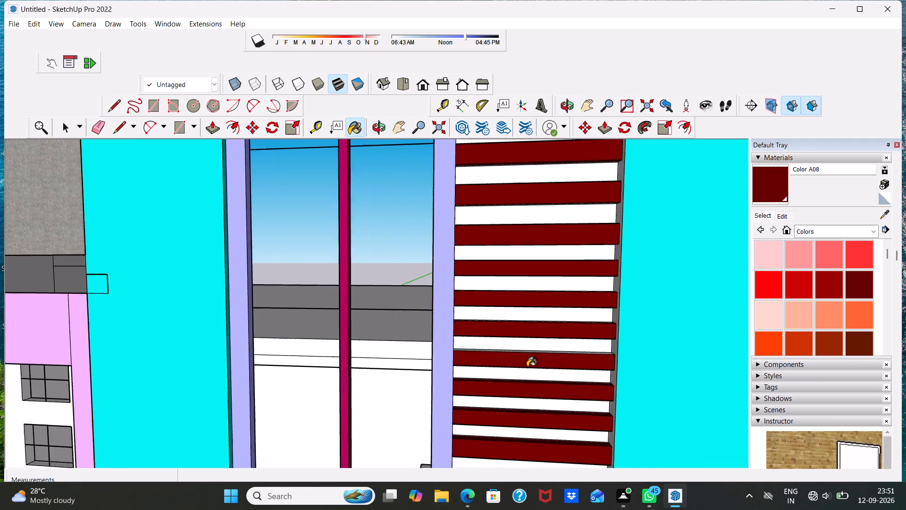
pyautogui.scroll(3, 527, 367)
pyautogui.click(515, 340)
pyautogui.scroll(8, 523, 345)
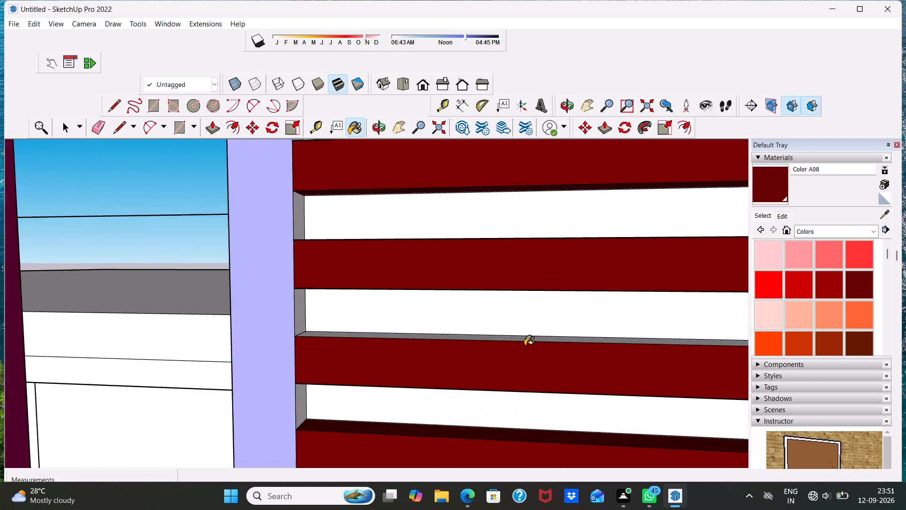
pyautogui.scroll(3, 525, 346)
pyautogui.click(514, 335)
# Paint the remaining grey underside among the lower louvres with Color A08.
pyautogui.scroll(-9, 514, 337)
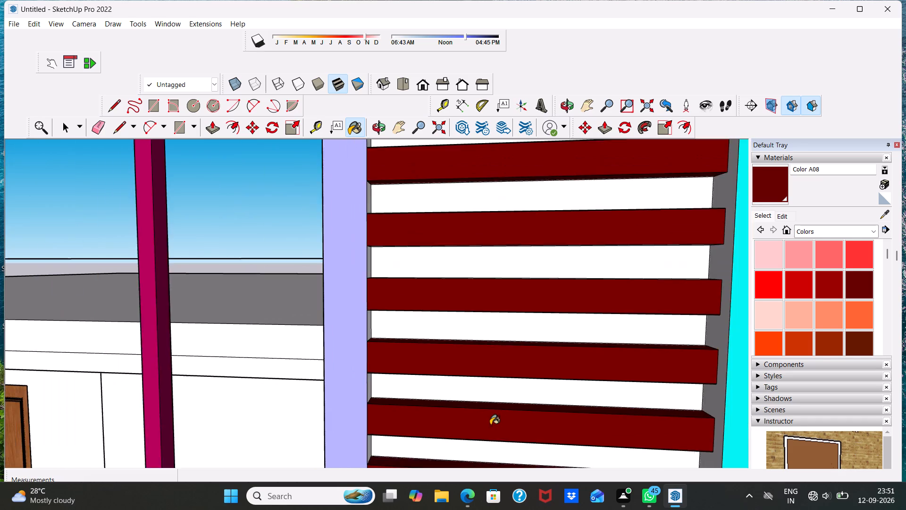
pyautogui.scroll(6, 490, 425)
pyautogui.moveTo(494, 405); pyautogui.dragTo(514, 286, button='middle')
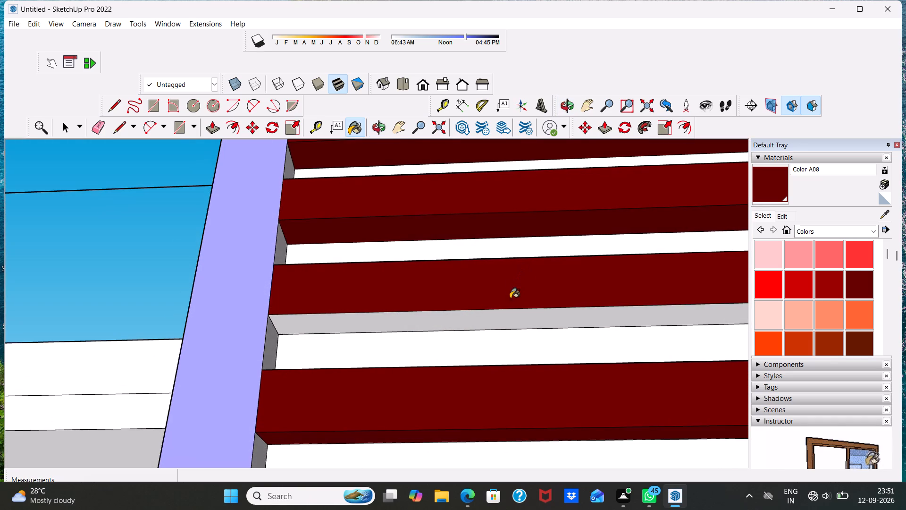
pyautogui.click(507, 314)
pyautogui.scroll(-5, 507, 312)
pyautogui.moveTo(508, 327); pyautogui.dragTo(503, 354, button='middle')
pyautogui.scroll(1, 505, 336)
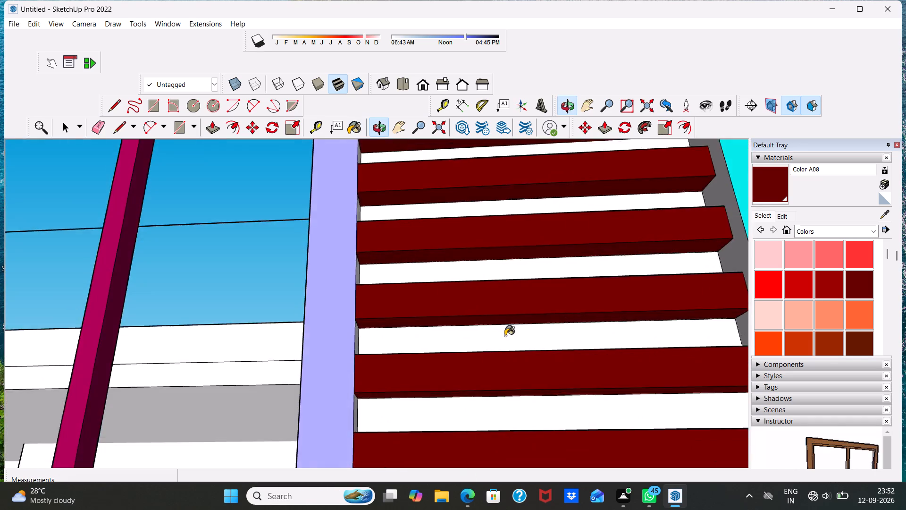
# Examine the painted louvres and the stair tower from below and from the front.
pyautogui.scroll(-9, 506, 338)
pyautogui.moveTo(503, 432); pyautogui.dragTo(534, 247, button='middle')
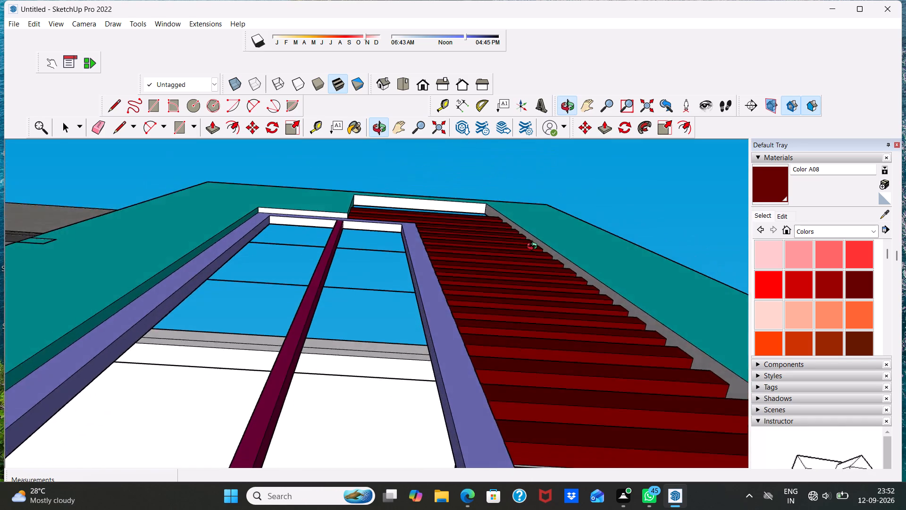
pyautogui.moveTo(534, 247); pyautogui.dragTo(544, 335, button='middle')
pyautogui.scroll(-15, 531, 322)
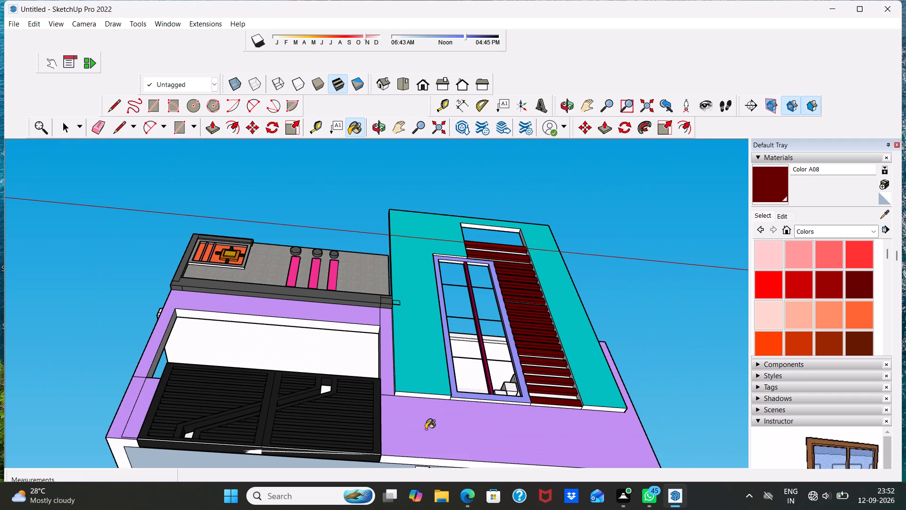
pyautogui.press('space')
pyautogui.scroll(-2, 377, 376)
pyautogui.moveTo(466, 306); pyautogui.dragTo(438, 485, button='middle')
pyautogui.scroll(-1, 470, 365)
pyautogui.scroll(6, 490, 310)
pyautogui.scroll(6, 511, 250)
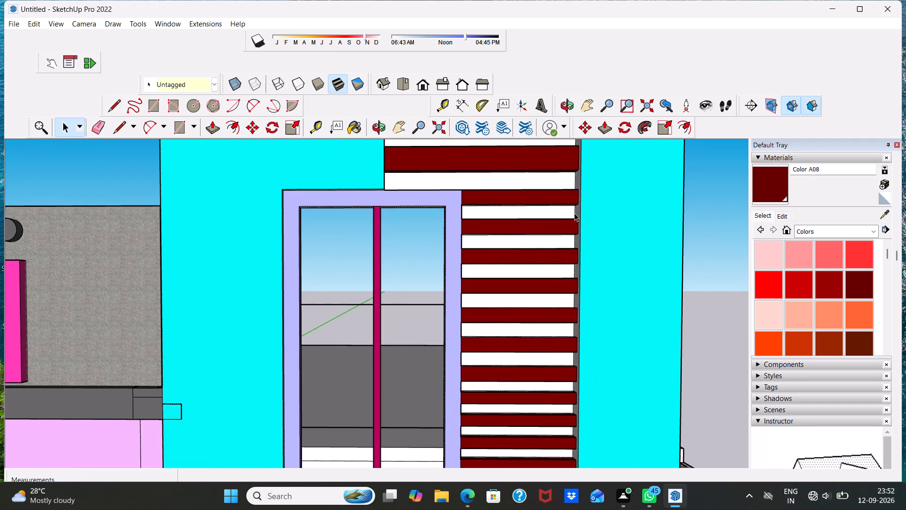
pyautogui.scroll(1, 574, 213)
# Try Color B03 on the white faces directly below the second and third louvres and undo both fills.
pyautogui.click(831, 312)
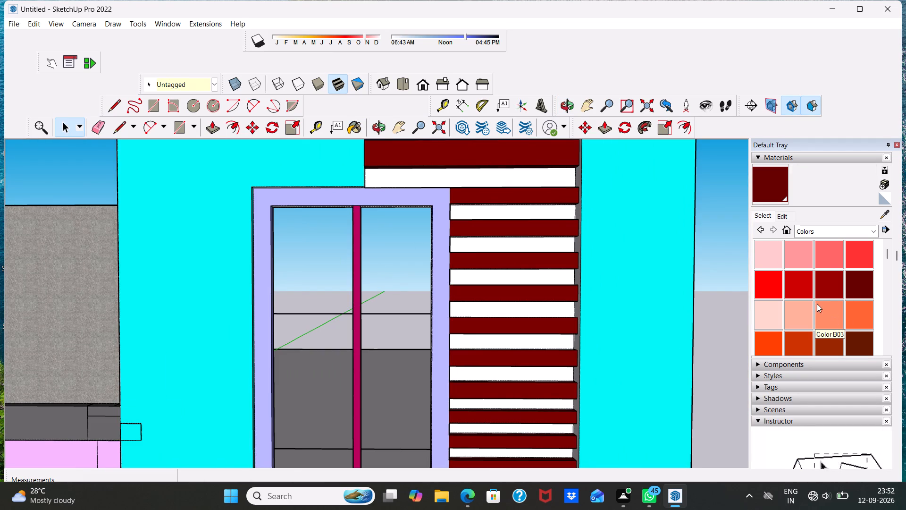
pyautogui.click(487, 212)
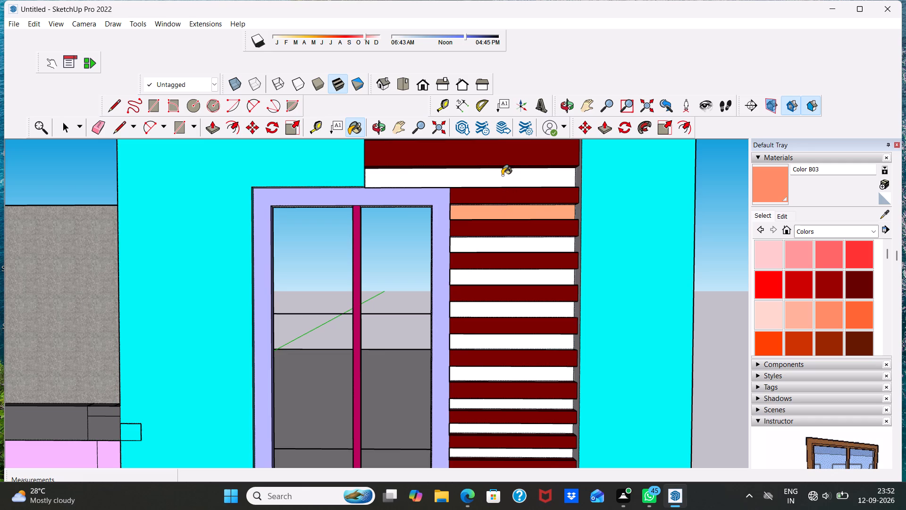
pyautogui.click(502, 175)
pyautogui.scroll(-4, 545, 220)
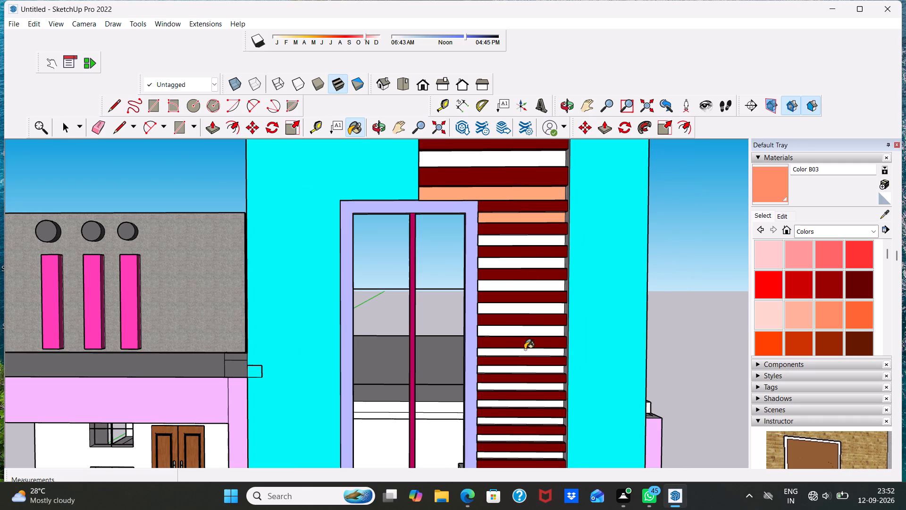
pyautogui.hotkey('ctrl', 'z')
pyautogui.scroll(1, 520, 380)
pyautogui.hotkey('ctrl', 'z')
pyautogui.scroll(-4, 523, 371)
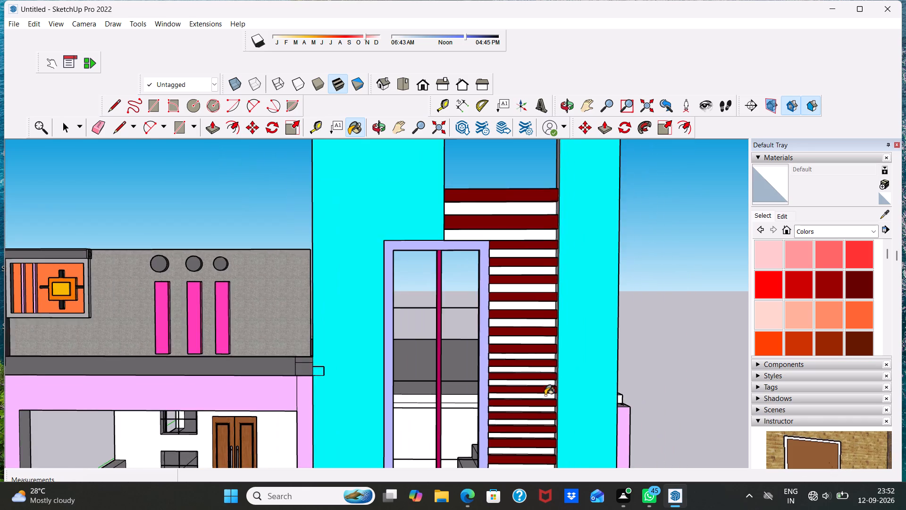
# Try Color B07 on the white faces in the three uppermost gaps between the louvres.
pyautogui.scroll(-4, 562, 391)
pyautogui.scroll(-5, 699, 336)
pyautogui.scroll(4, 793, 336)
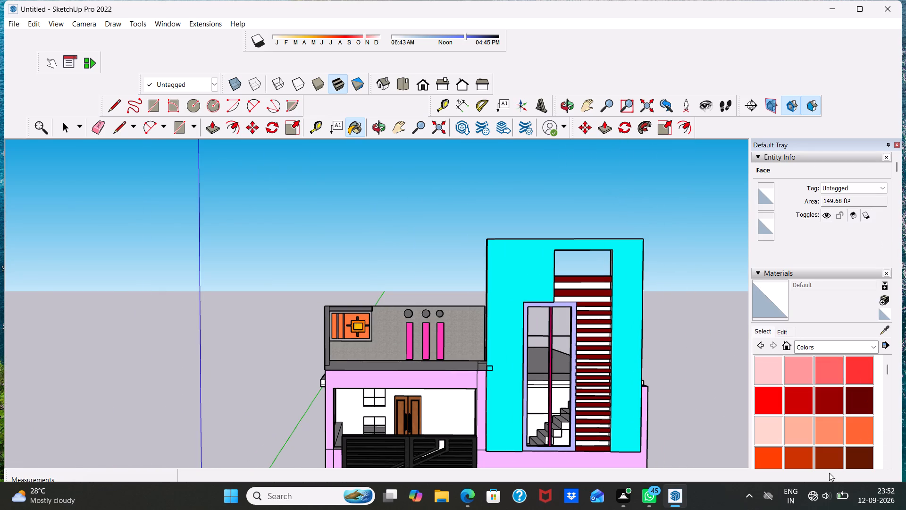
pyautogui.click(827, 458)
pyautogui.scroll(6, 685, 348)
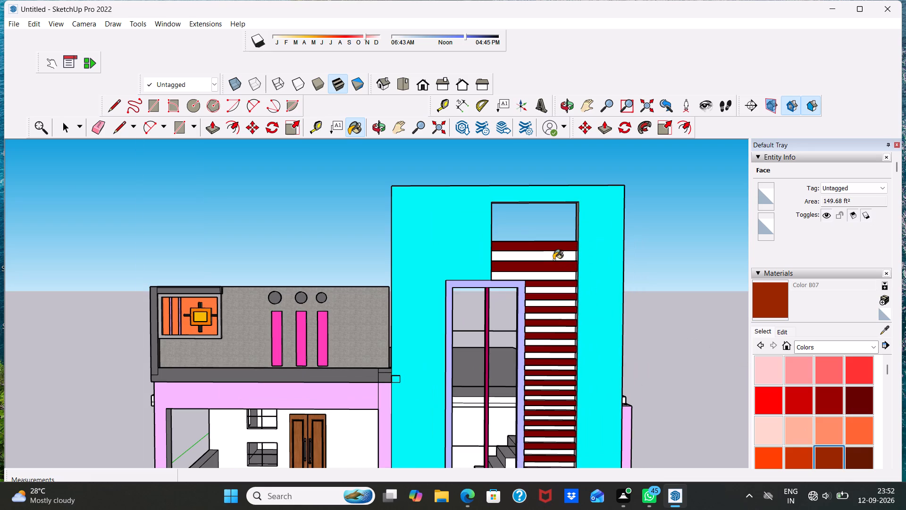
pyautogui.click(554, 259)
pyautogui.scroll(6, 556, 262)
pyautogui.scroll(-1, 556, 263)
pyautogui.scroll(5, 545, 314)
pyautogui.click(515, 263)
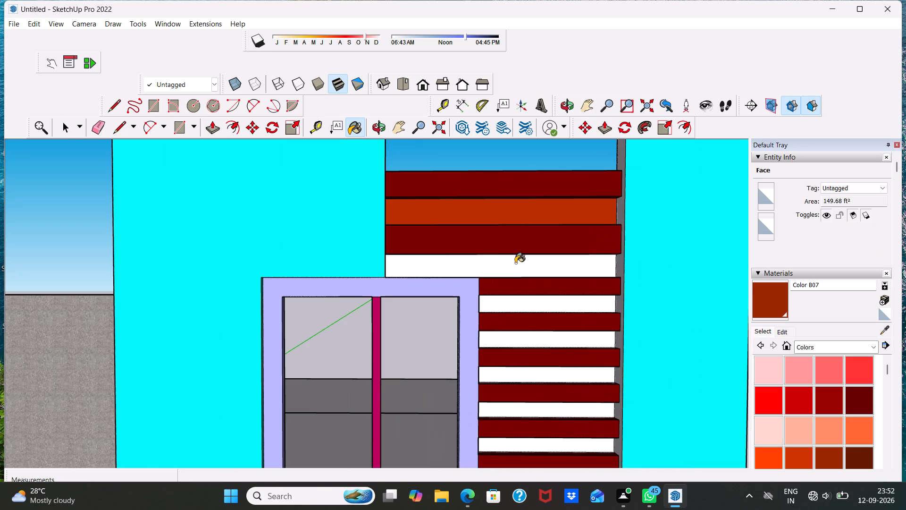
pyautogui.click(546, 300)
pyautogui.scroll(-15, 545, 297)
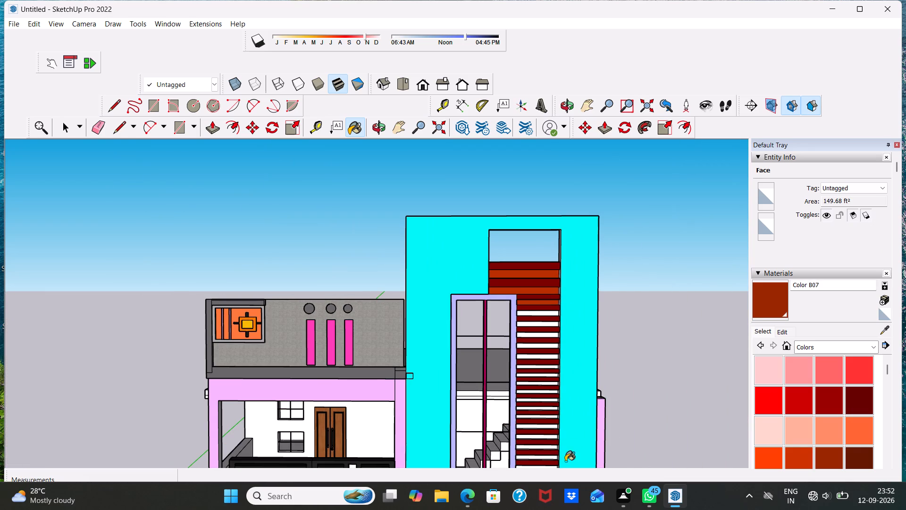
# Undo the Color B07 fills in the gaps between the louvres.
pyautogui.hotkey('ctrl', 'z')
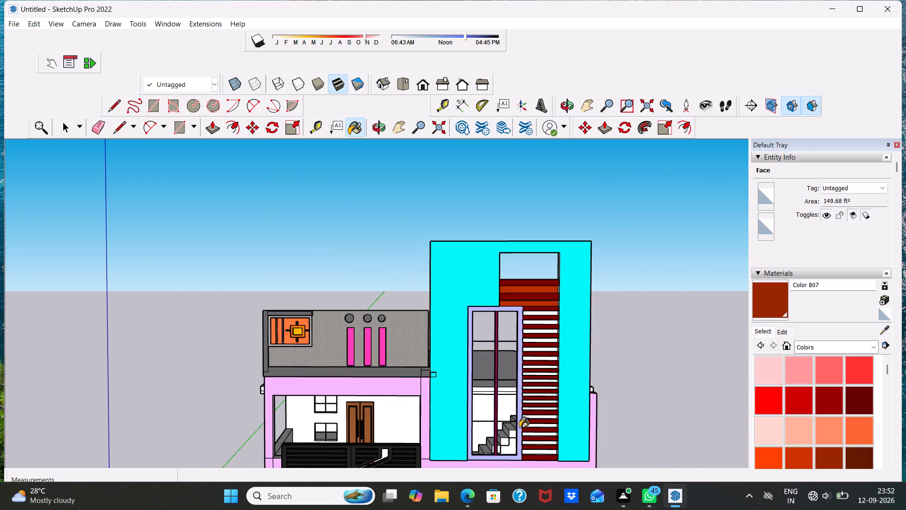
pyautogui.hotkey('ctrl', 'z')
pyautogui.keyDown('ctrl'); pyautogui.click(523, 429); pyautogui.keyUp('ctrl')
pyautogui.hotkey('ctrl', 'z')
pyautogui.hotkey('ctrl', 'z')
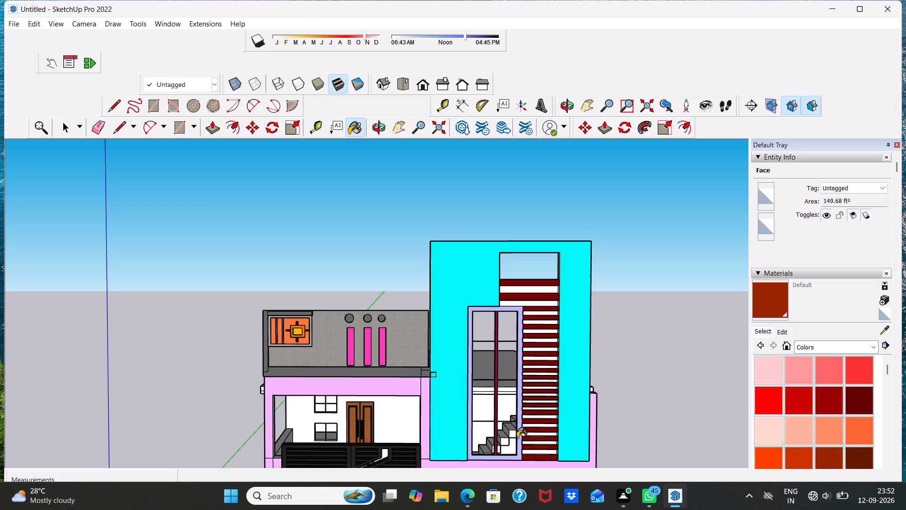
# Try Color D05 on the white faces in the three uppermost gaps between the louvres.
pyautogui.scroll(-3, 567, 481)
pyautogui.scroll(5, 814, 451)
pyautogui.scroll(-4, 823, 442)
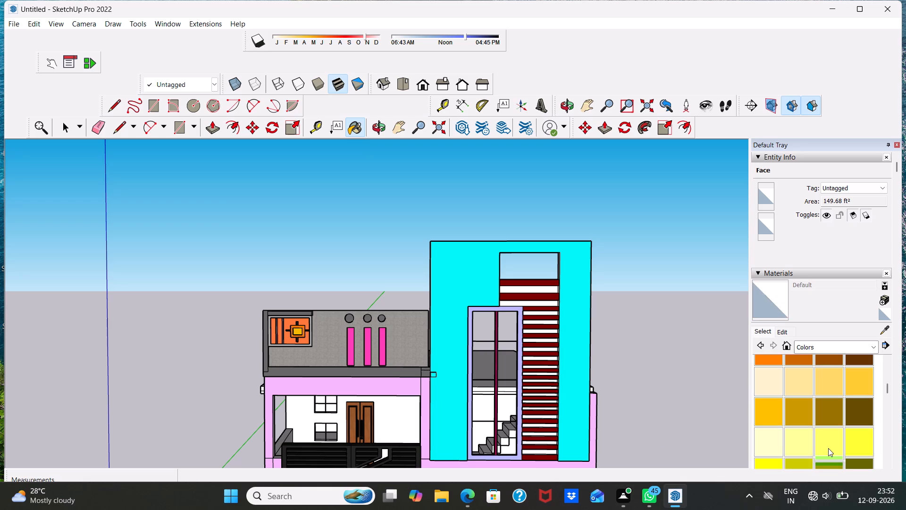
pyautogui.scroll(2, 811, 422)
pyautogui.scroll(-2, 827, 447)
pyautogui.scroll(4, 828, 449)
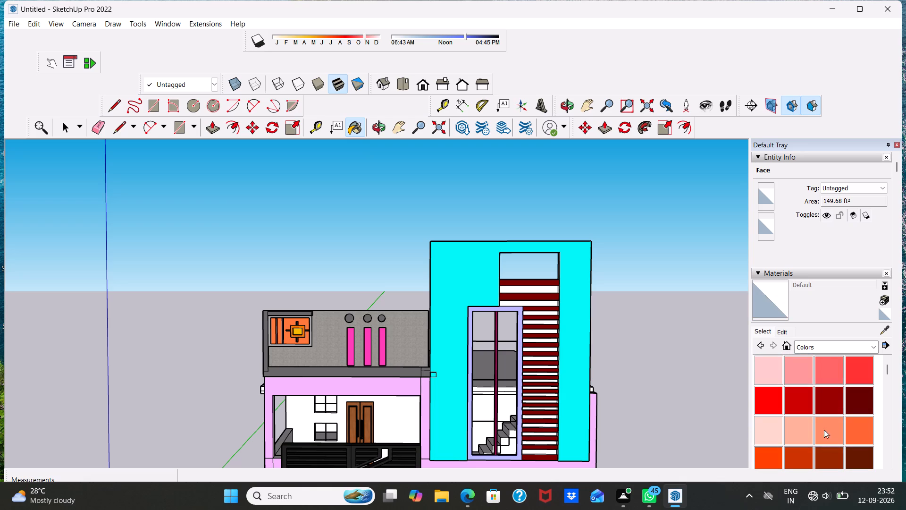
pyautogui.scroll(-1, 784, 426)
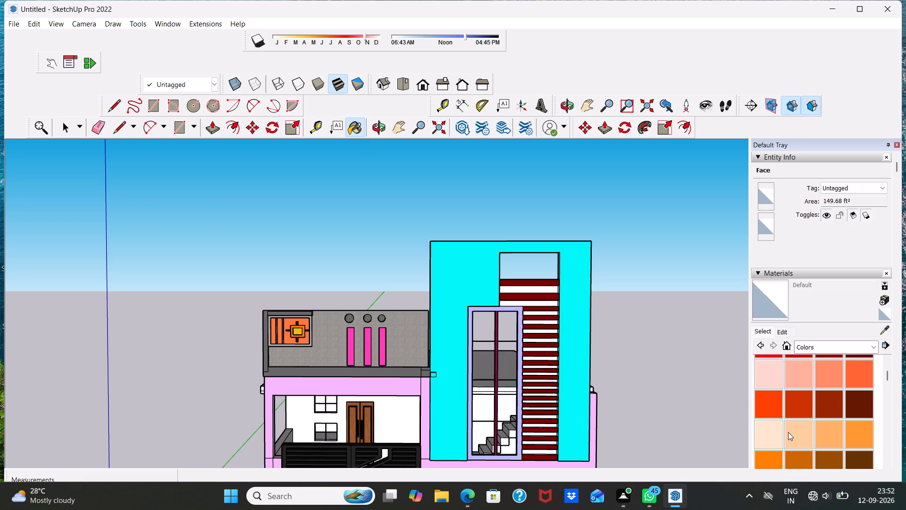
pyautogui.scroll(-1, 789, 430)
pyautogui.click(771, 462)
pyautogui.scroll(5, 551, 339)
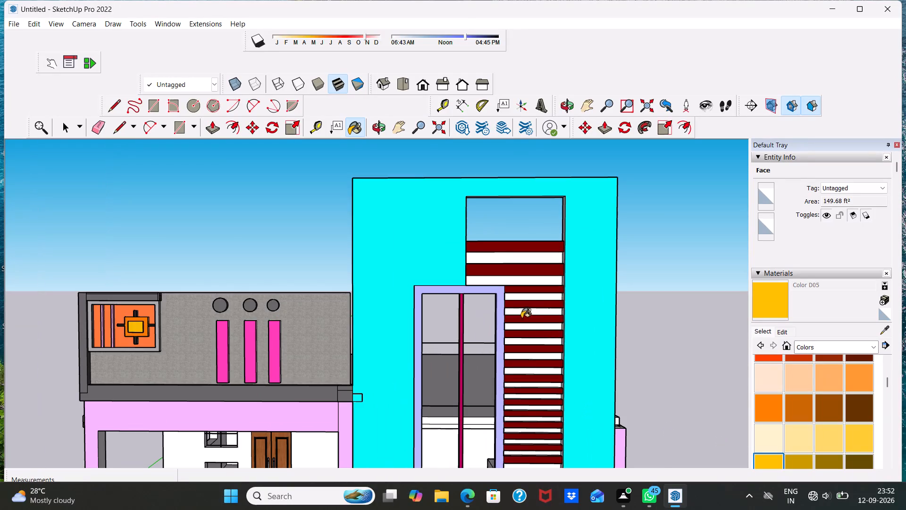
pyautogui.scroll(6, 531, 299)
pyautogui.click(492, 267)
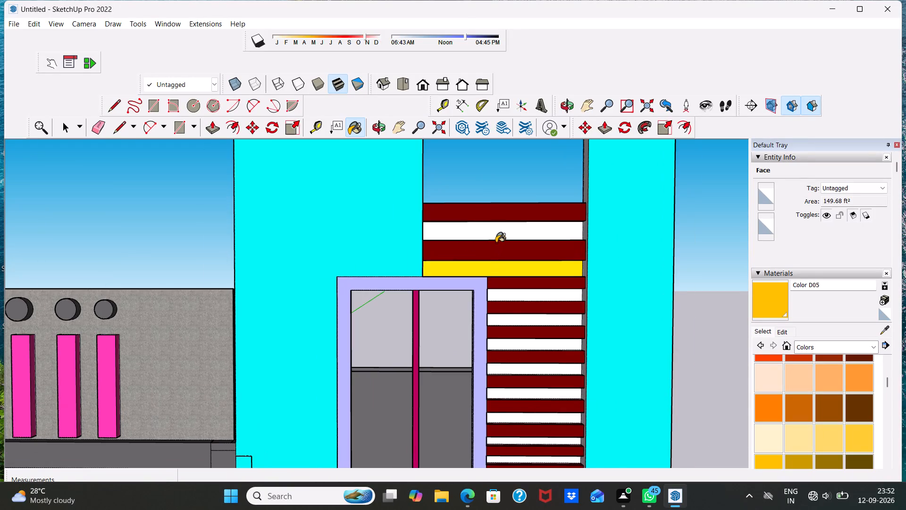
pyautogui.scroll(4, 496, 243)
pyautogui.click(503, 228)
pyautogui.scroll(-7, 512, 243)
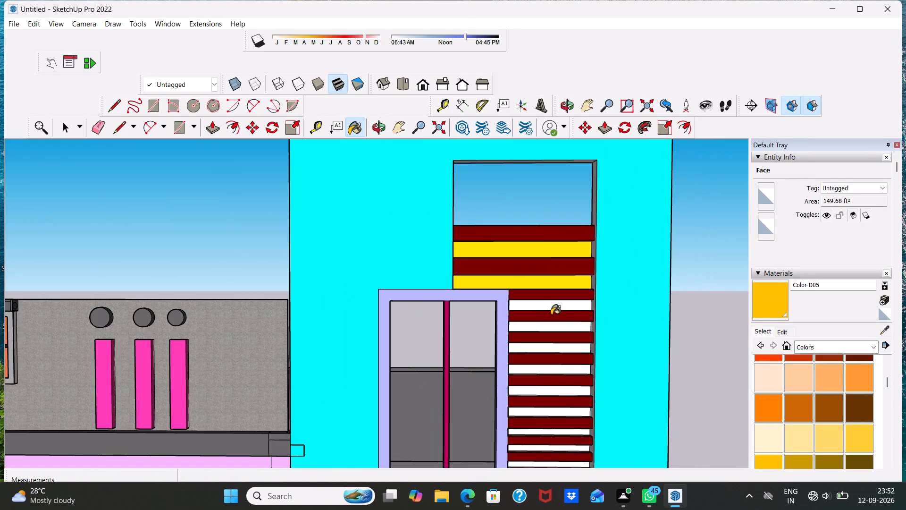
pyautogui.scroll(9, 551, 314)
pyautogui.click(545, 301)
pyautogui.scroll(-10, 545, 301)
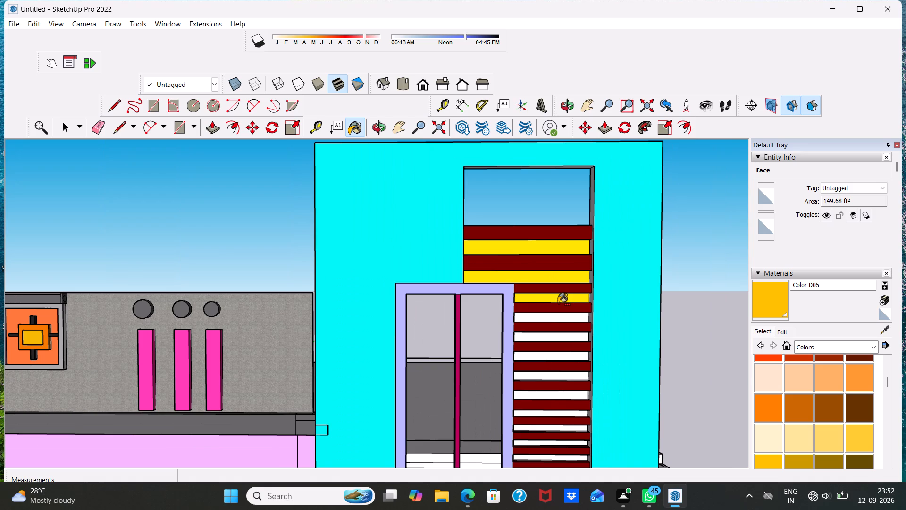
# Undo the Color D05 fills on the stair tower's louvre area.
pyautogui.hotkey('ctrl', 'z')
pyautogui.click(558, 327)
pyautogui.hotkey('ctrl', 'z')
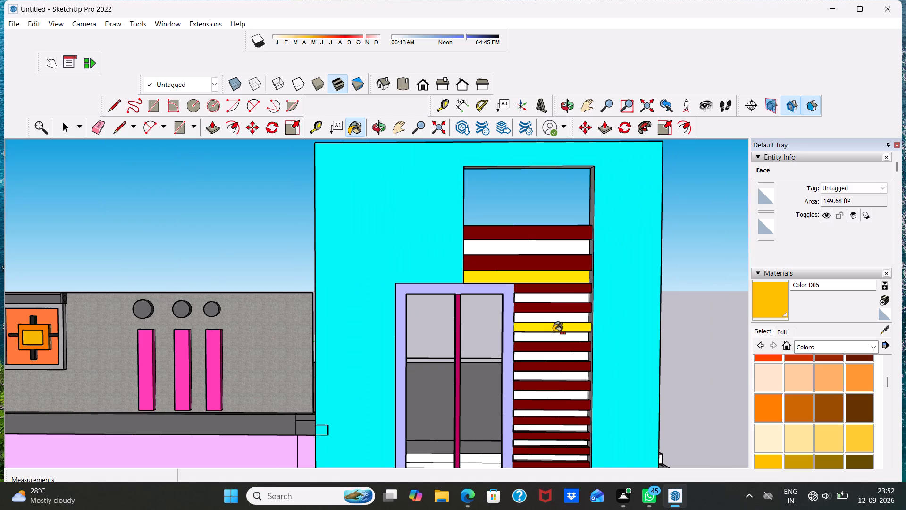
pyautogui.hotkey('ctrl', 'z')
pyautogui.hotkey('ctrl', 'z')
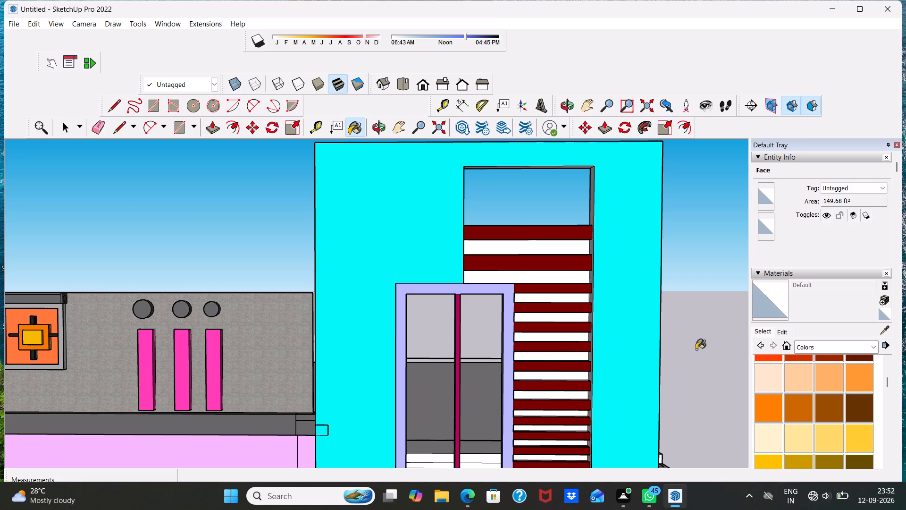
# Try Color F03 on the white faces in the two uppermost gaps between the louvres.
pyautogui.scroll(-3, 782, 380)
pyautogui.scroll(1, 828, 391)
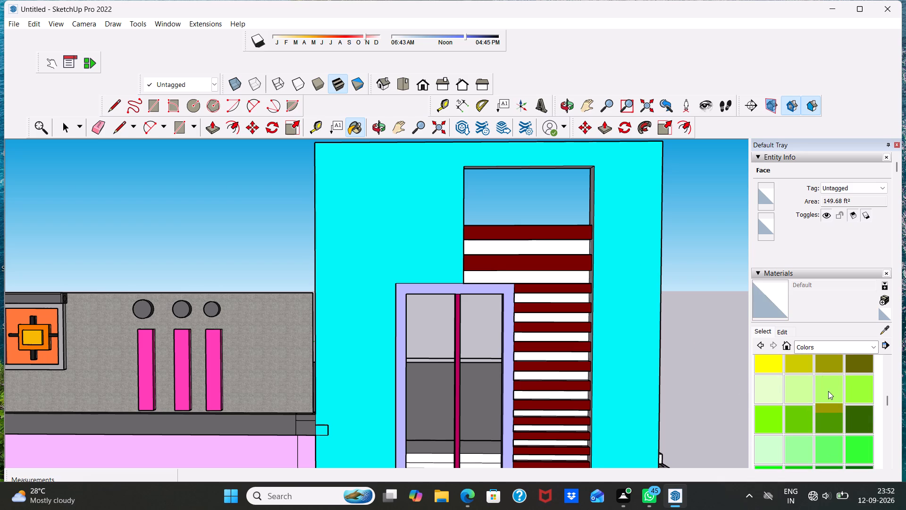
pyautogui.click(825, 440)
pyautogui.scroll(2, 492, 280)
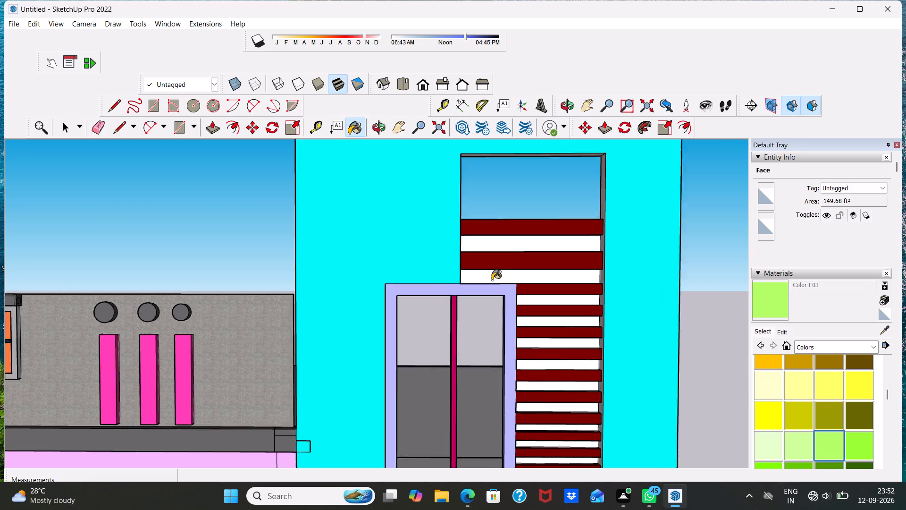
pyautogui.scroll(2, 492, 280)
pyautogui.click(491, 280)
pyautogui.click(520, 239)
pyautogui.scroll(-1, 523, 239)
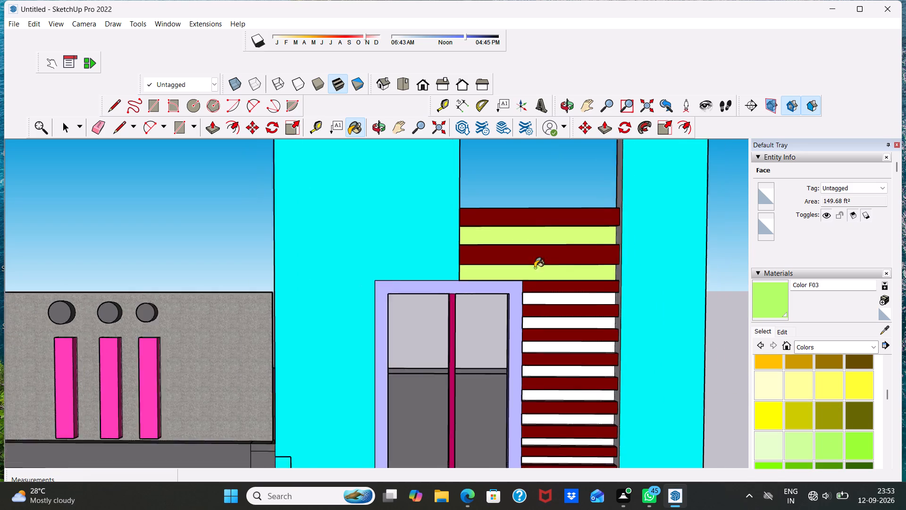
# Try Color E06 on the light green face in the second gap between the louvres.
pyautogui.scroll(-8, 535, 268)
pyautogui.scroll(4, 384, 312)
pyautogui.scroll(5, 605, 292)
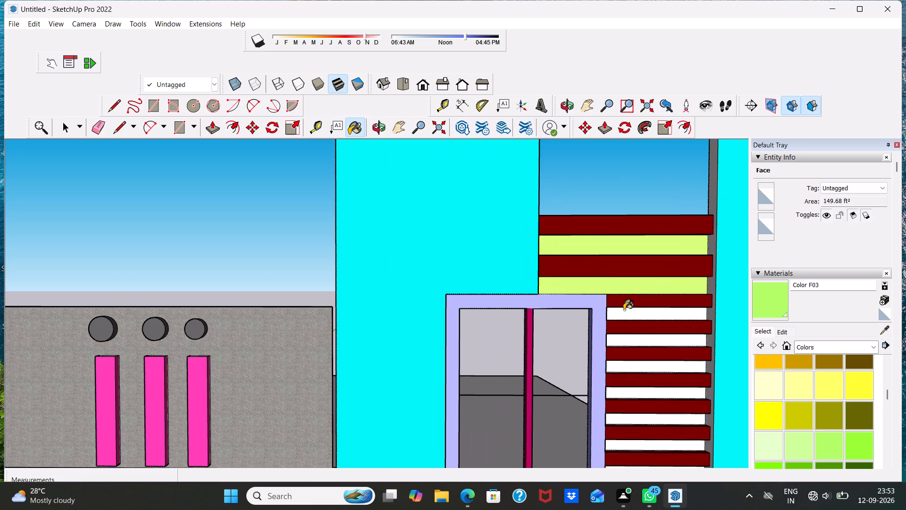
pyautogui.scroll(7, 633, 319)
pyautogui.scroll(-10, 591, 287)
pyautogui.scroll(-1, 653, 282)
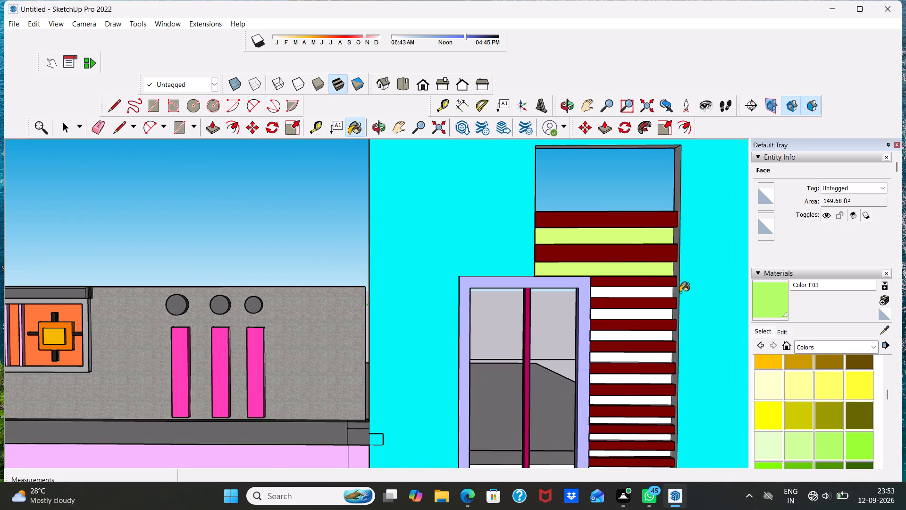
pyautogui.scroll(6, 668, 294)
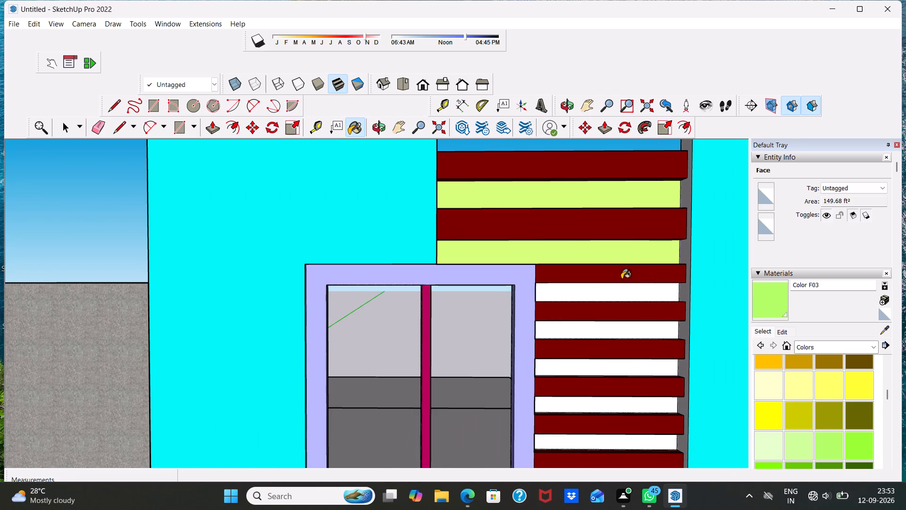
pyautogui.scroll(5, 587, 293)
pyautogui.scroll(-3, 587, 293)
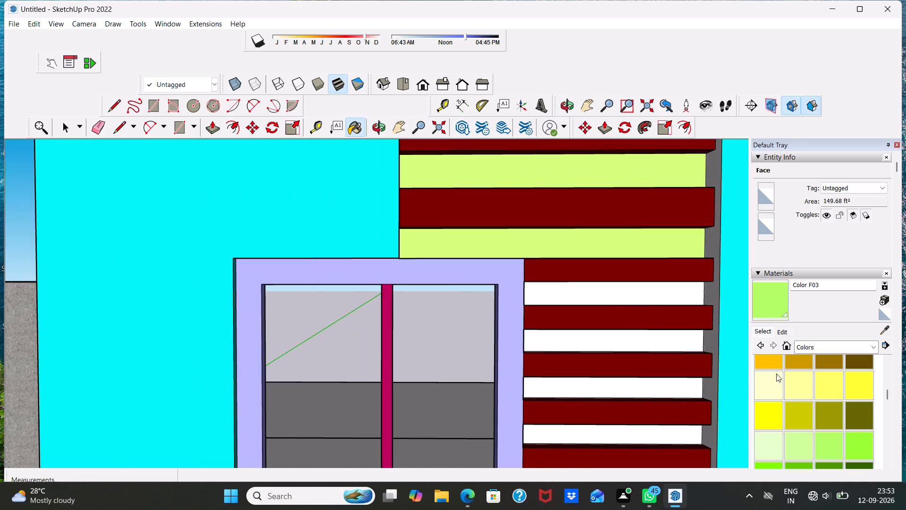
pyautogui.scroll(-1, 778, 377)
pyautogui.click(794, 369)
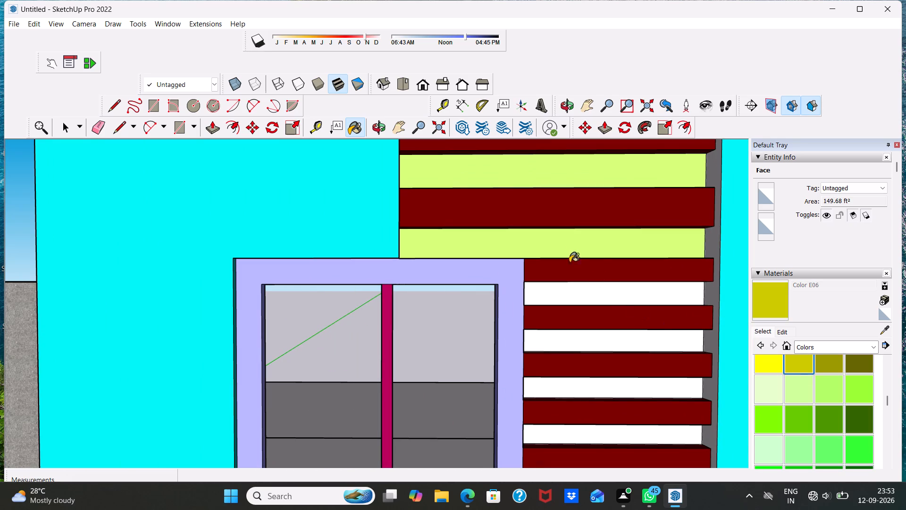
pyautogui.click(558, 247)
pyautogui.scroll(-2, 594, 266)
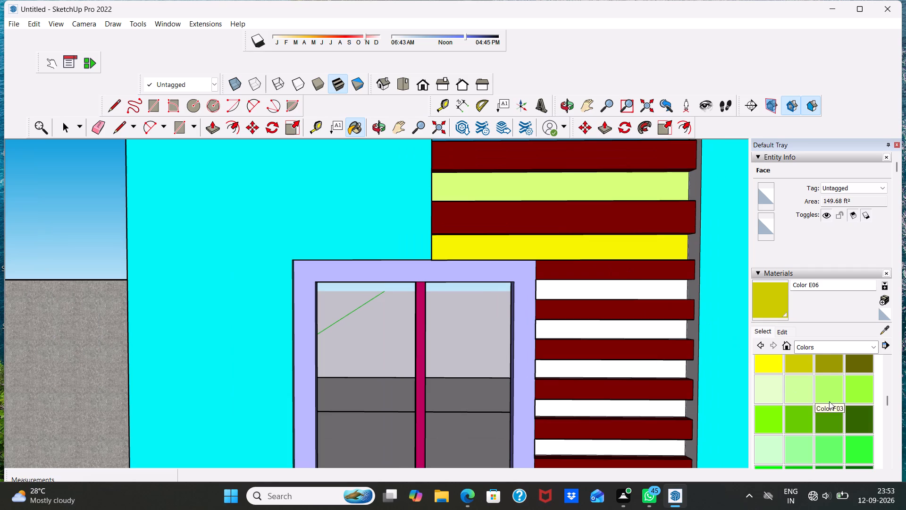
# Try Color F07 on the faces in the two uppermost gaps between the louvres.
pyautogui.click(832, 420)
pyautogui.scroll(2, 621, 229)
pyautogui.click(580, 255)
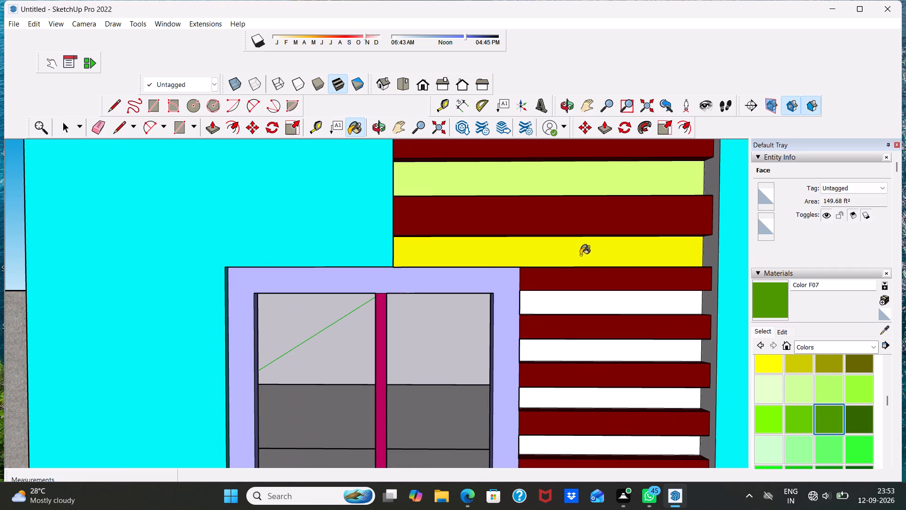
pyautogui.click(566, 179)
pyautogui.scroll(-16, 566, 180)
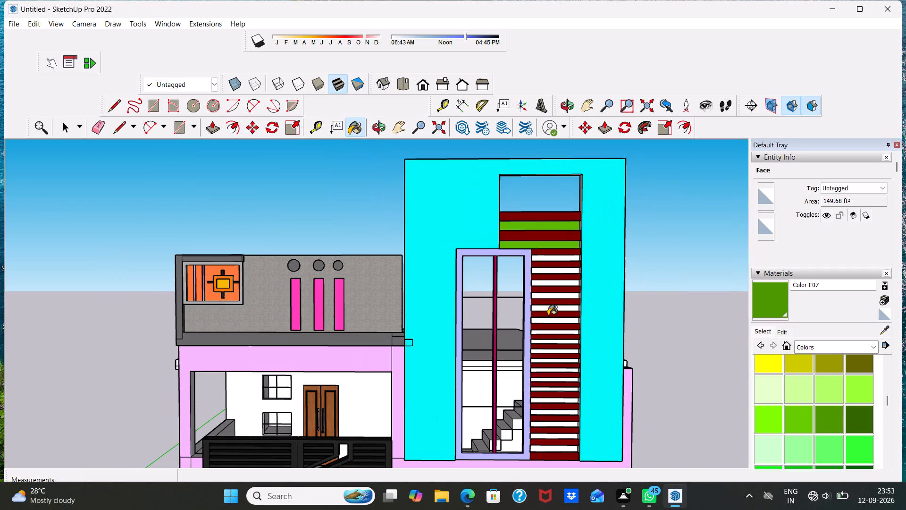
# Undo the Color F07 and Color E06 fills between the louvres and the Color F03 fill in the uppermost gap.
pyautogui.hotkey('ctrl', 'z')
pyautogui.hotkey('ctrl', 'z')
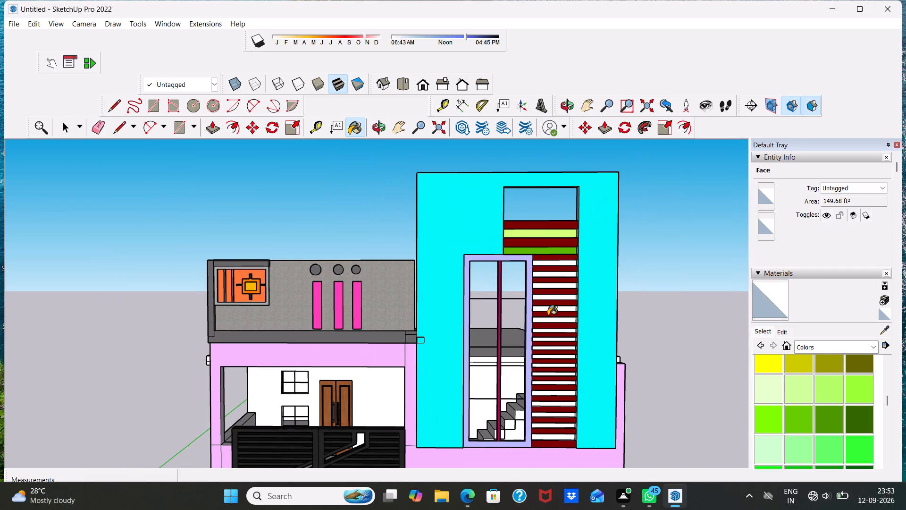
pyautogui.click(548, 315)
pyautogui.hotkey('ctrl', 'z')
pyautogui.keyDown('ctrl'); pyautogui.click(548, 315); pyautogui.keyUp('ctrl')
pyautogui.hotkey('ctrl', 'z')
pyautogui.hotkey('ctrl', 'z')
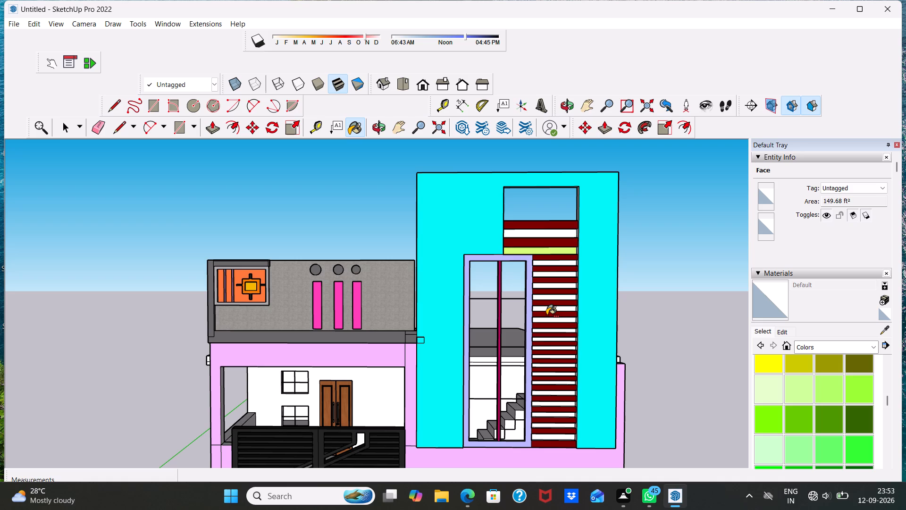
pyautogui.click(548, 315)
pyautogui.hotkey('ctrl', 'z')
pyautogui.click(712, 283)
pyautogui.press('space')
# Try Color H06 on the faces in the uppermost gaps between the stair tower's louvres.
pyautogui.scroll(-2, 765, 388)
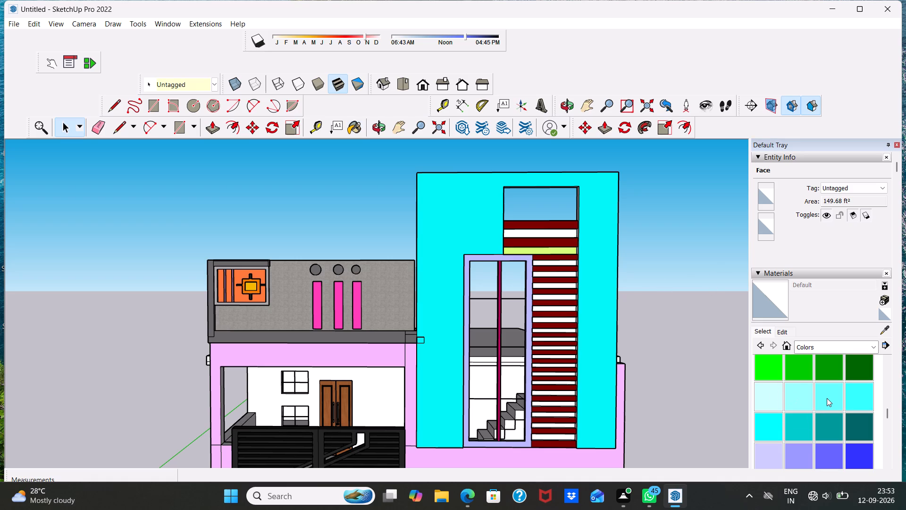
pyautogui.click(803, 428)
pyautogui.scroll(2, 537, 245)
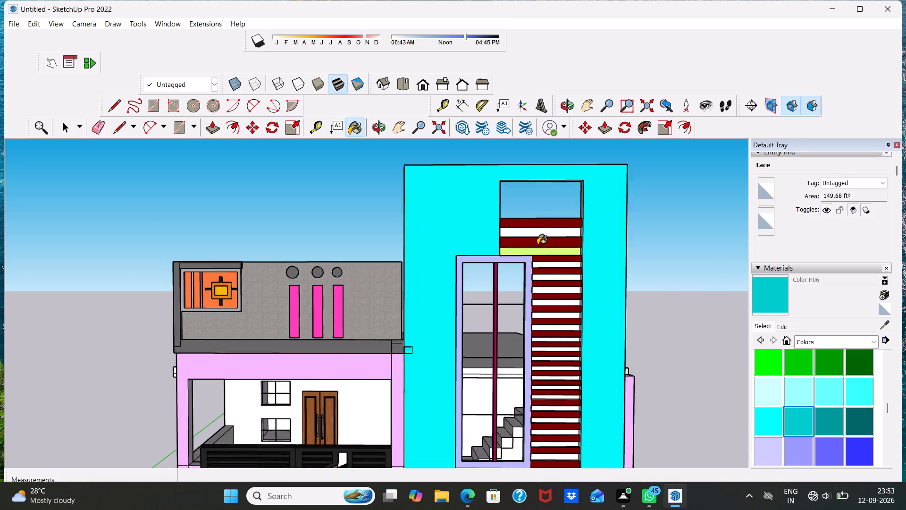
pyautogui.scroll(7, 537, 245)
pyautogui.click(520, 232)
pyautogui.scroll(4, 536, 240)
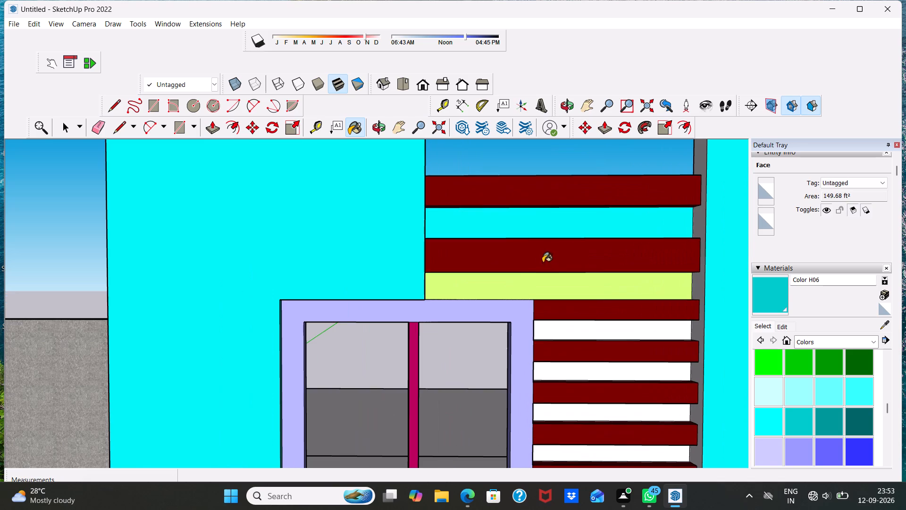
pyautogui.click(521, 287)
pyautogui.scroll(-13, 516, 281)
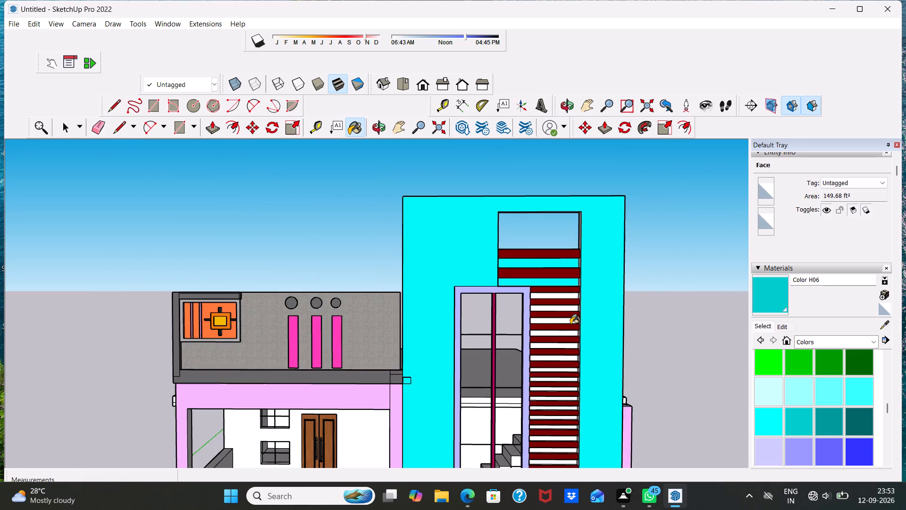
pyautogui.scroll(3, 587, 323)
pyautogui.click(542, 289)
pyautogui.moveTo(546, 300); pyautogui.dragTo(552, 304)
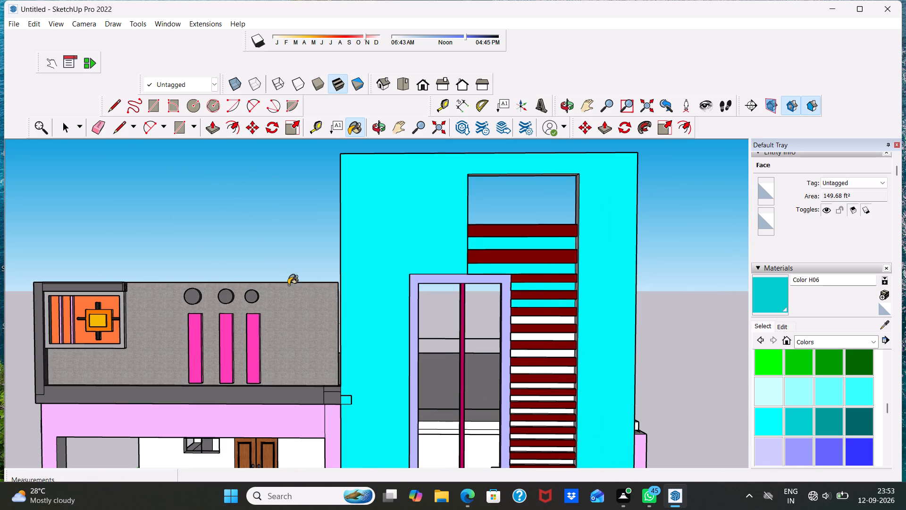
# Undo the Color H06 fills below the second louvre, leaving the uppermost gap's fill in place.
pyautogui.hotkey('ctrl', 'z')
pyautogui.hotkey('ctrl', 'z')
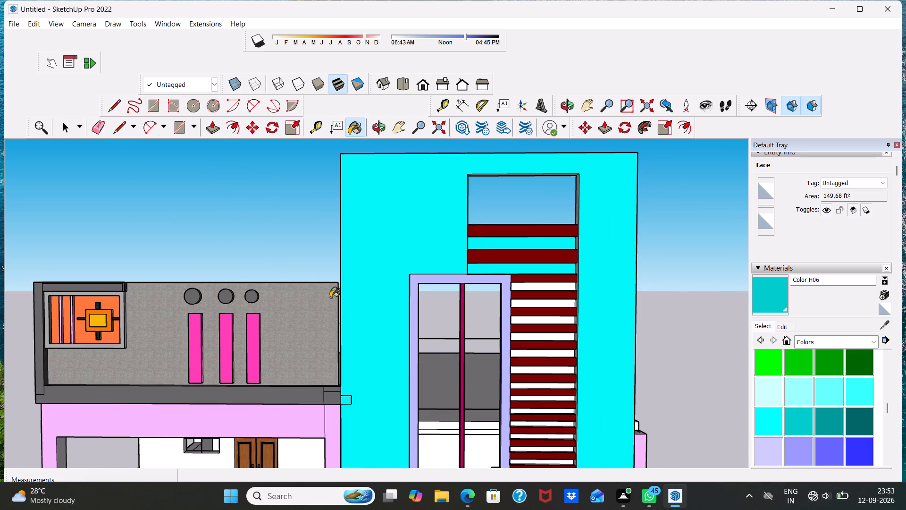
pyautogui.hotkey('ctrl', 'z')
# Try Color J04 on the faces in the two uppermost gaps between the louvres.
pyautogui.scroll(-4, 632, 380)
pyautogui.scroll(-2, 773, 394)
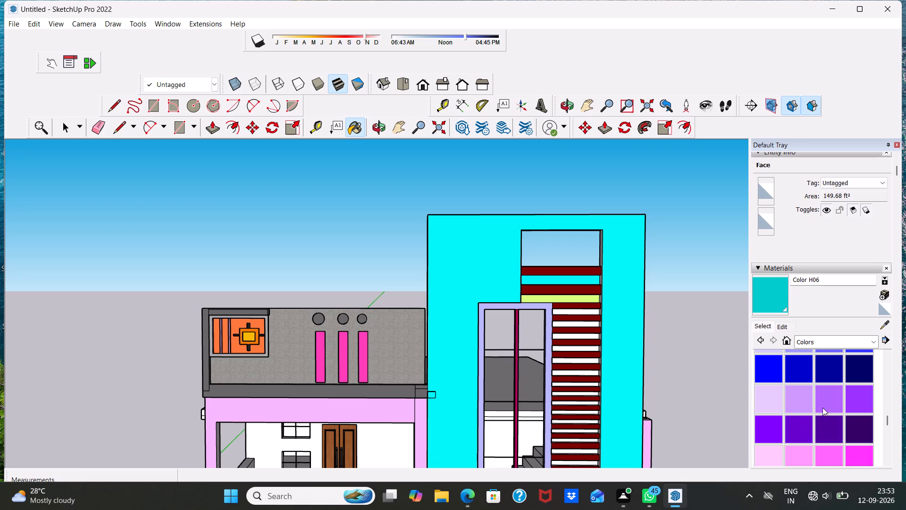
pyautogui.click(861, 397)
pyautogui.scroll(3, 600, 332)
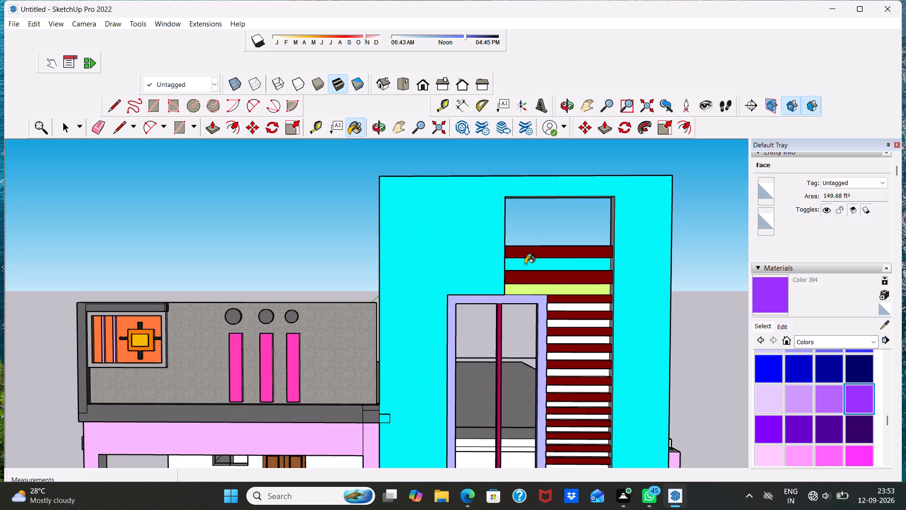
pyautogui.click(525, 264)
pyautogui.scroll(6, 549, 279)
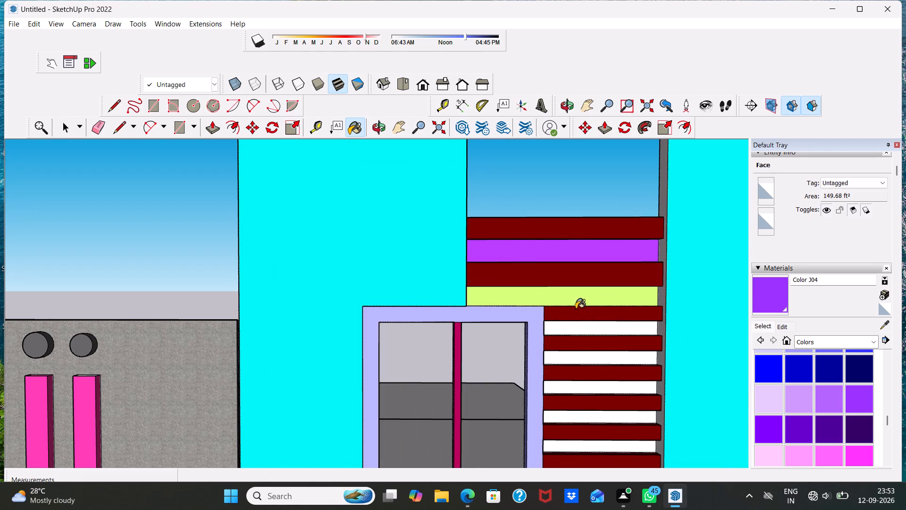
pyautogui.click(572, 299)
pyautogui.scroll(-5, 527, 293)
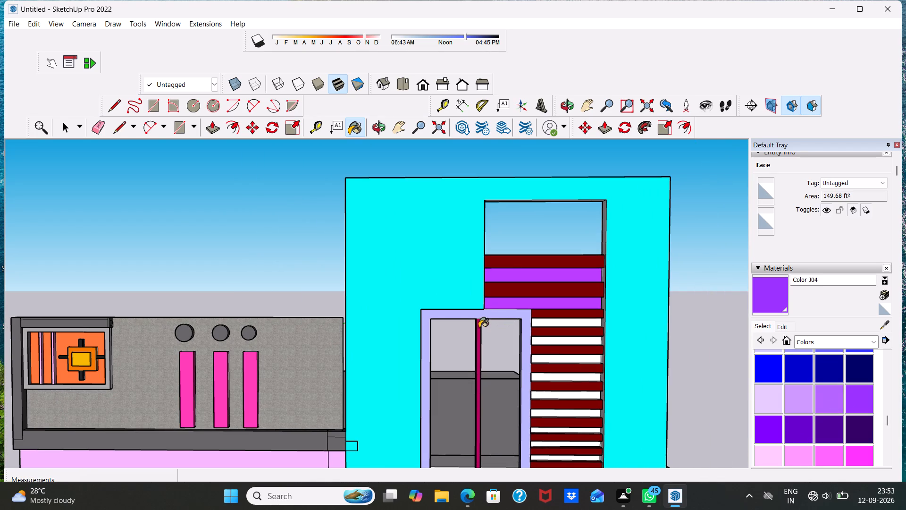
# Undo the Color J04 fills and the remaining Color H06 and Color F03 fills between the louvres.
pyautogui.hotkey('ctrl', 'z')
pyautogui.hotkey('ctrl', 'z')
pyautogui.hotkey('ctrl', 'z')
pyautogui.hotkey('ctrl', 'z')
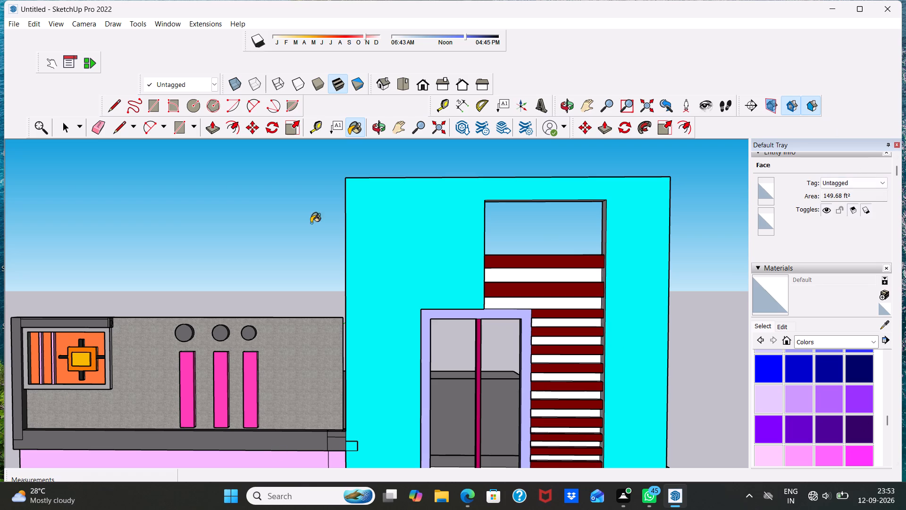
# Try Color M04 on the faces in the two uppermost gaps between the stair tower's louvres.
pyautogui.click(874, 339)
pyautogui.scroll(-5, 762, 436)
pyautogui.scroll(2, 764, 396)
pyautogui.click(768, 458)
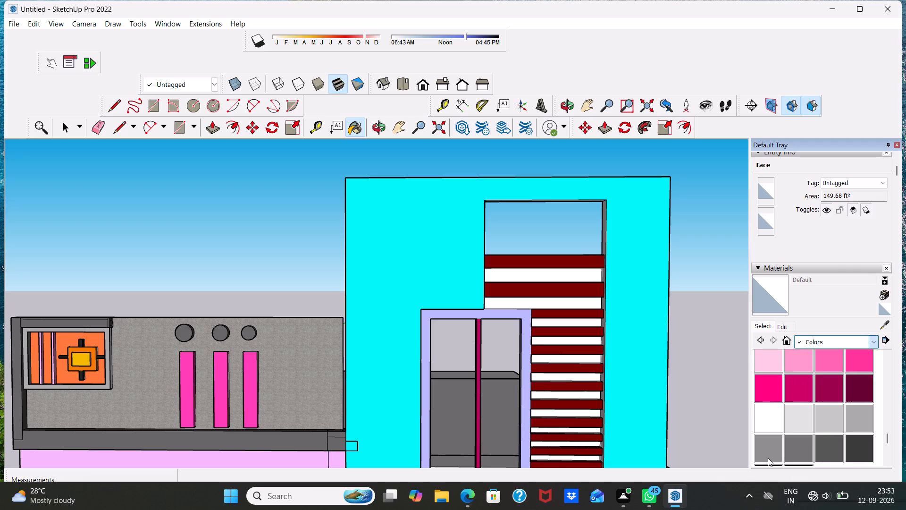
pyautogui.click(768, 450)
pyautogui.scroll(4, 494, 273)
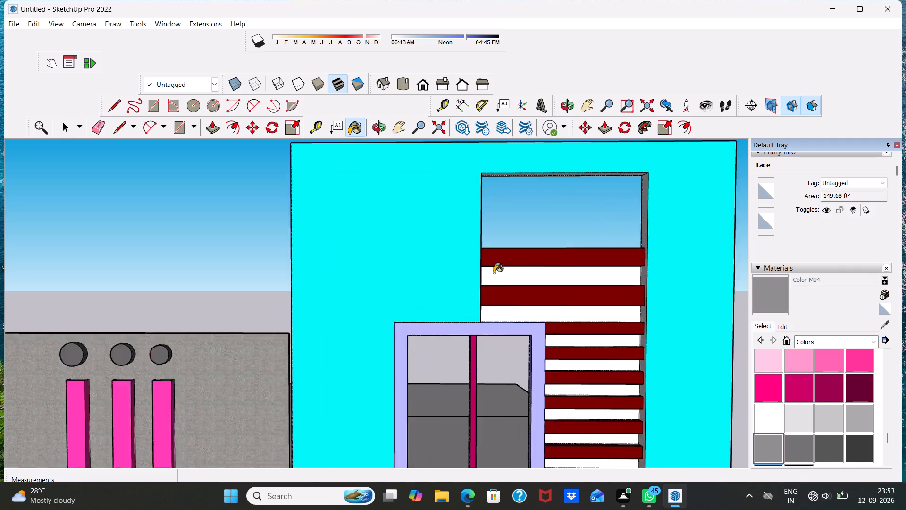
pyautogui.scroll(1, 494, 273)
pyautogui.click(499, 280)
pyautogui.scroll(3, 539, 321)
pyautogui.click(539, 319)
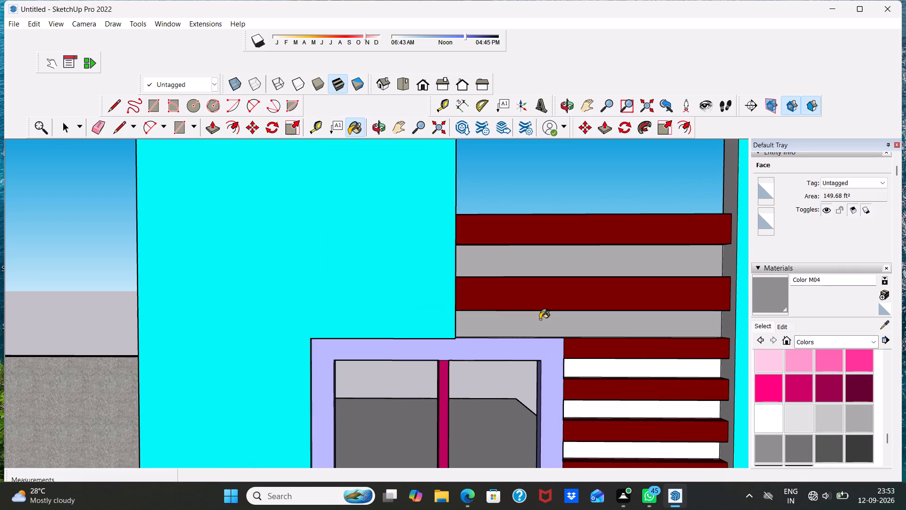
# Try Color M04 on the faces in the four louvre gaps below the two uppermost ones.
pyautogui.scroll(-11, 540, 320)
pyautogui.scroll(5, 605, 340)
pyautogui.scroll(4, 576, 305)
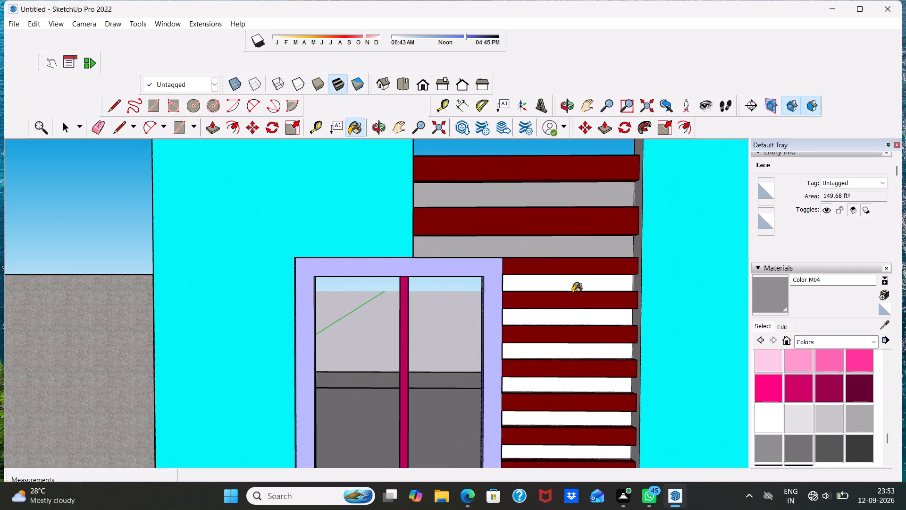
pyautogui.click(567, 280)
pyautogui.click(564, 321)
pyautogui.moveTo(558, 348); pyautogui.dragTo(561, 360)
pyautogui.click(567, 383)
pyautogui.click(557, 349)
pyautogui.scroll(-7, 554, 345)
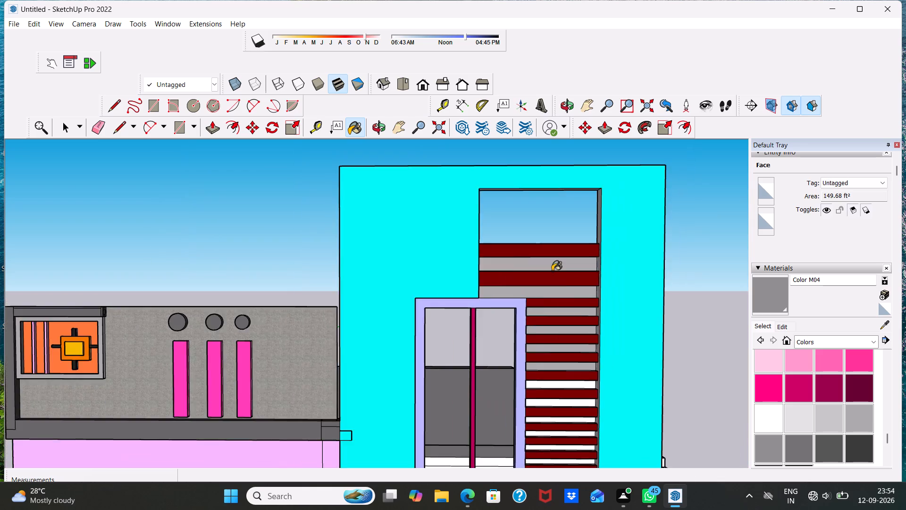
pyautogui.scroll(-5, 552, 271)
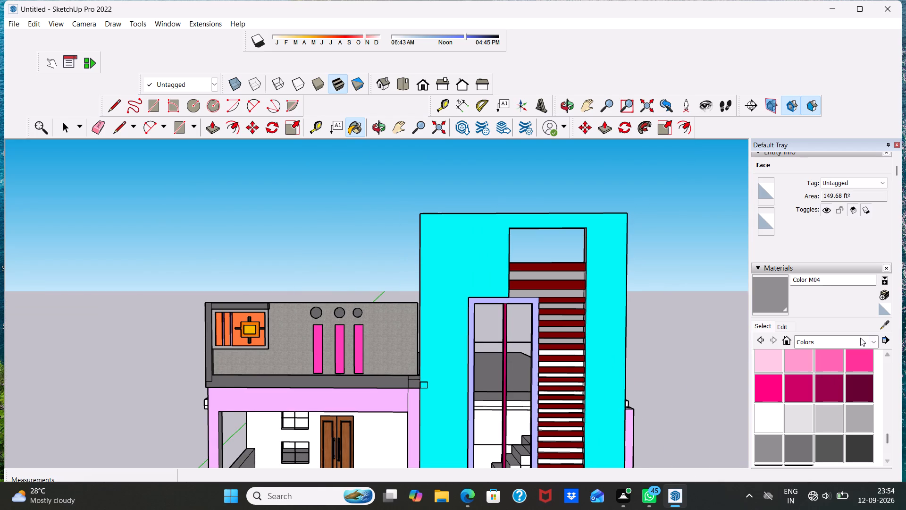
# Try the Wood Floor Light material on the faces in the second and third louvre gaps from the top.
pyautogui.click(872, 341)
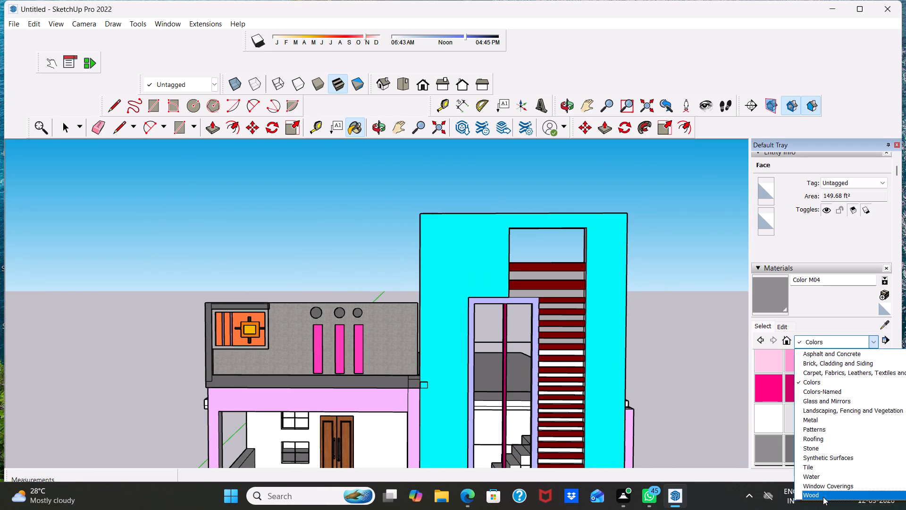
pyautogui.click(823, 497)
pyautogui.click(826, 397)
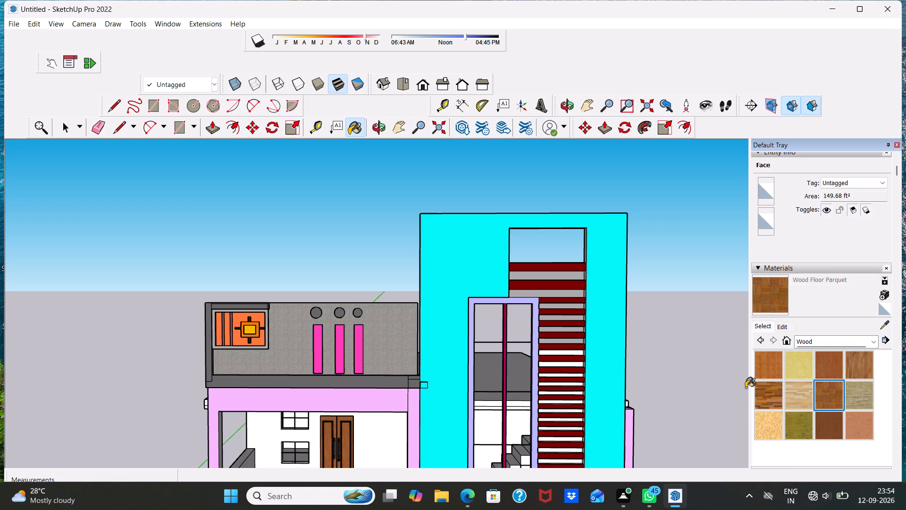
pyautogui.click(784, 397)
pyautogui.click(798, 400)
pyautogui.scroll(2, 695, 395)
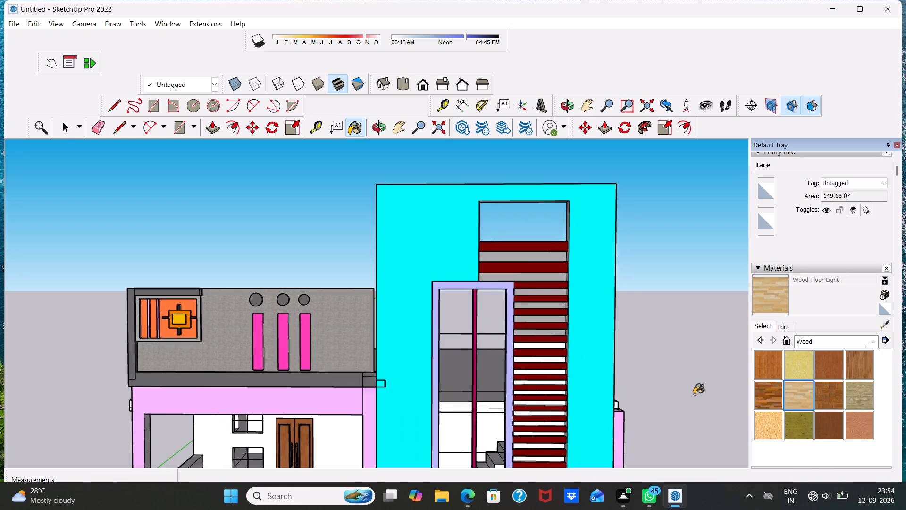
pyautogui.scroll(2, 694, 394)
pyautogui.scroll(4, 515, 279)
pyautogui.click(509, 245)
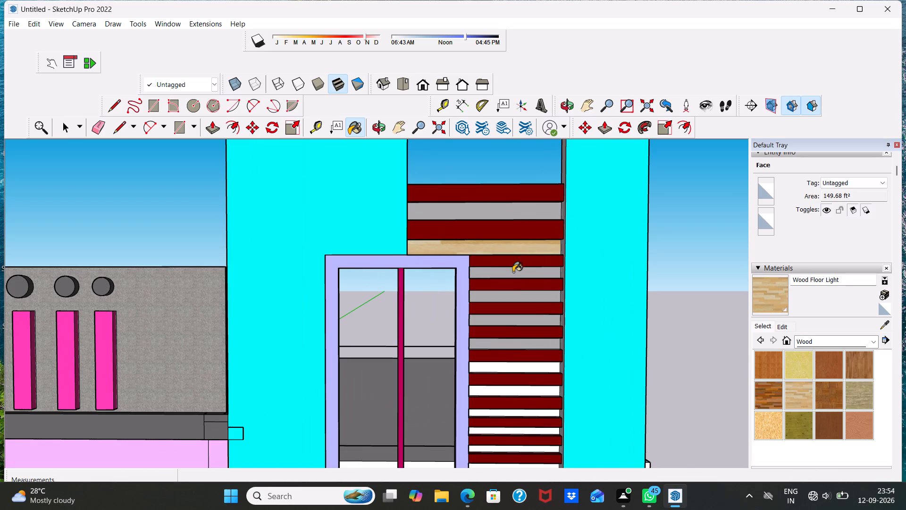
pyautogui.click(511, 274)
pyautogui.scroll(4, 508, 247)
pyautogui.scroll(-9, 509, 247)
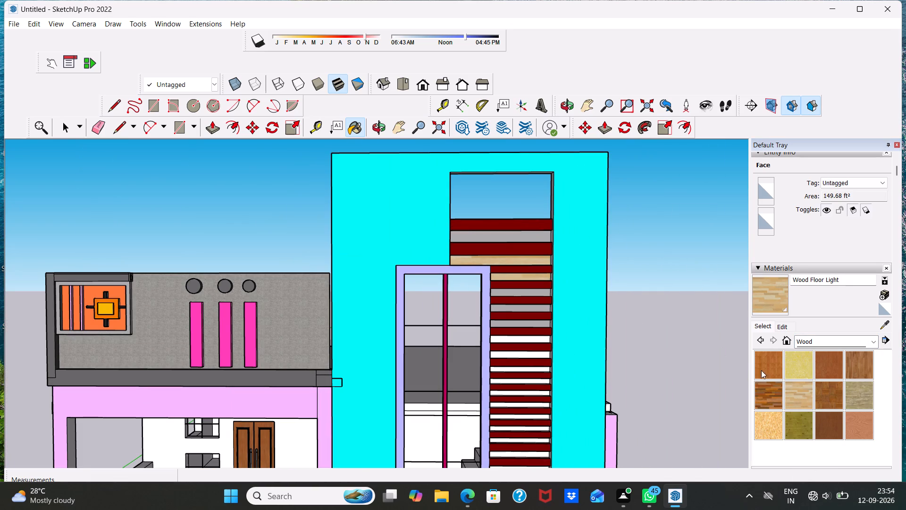
# Paint the faces in the three uppermost gaps between the louvres with the Wood Board Cork material.
pyautogui.click(807, 357)
pyautogui.scroll(5, 531, 273)
pyautogui.click(523, 214)
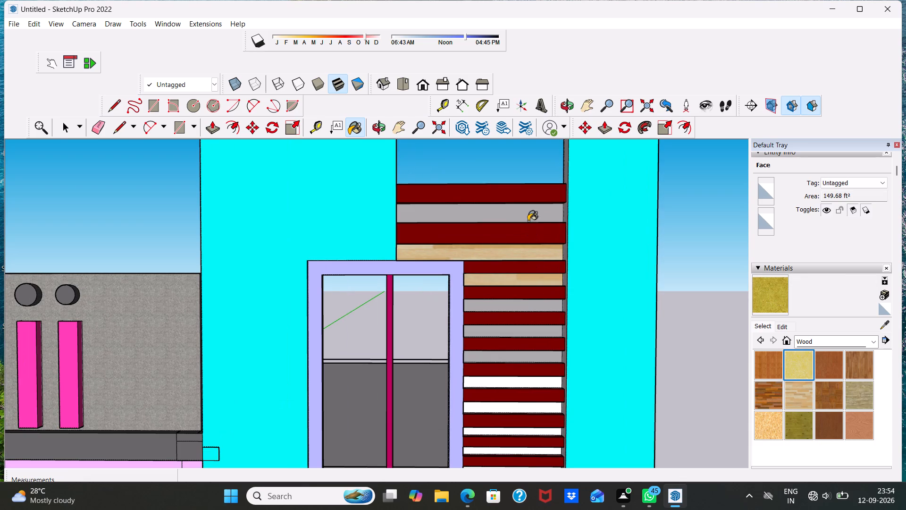
pyautogui.click(512, 243)
pyautogui.click(510, 253)
pyautogui.scroll(-6, 493, 219)
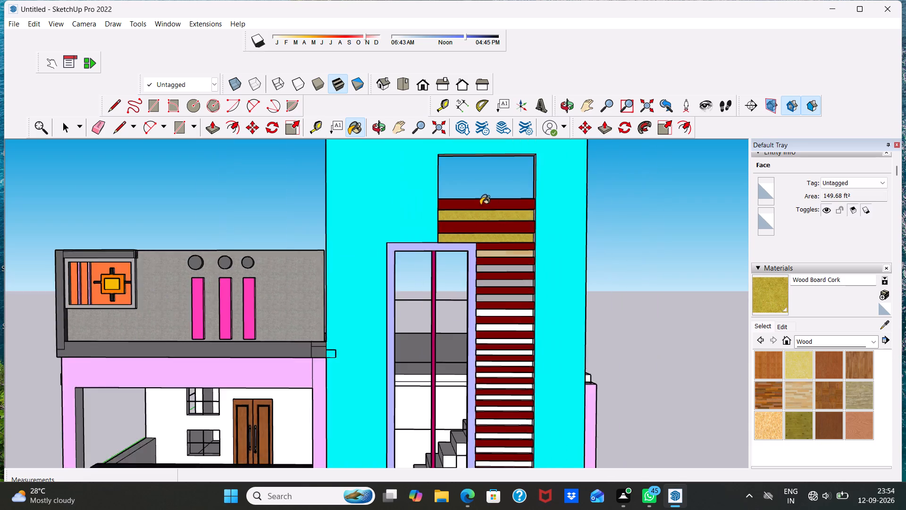
pyautogui.scroll(-5, 480, 205)
pyautogui.scroll(18, 515, 254)
pyautogui.click(453, 236)
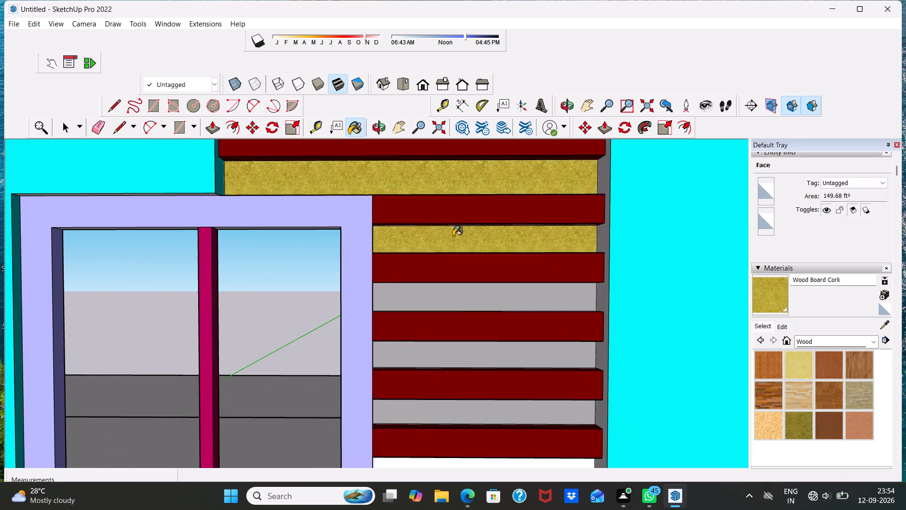
# Paint the faces in the next five louvre gaps down with Wood Board Cork, replacing the remaining grey fills.
pyautogui.scroll(-6, 443, 213)
pyautogui.moveTo(441, 222); pyautogui.dragTo(295, 349, button='middle')
pyautogui.scroll(-5, 308, 317)
pyautogui.moveTo(390, 314); pyautogui.dragTo(427, 296, button='middle')
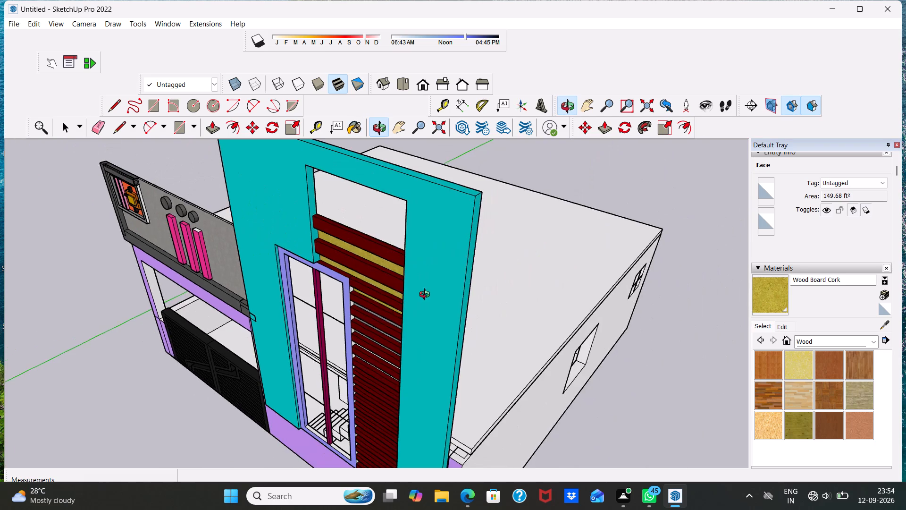
pyautogui.moveTo(427, 296); pyautogui.dragTo(504, 245, button='middle')
pyautogui.scroll(1, 504, 245)
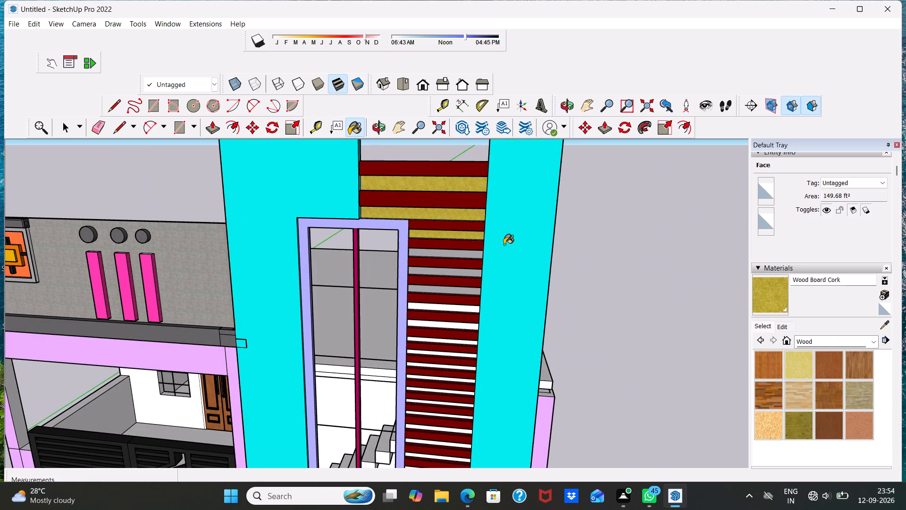
pyautogui.moveTo(450, 290); pyautogui.dragTo(517, 235, button='middle')
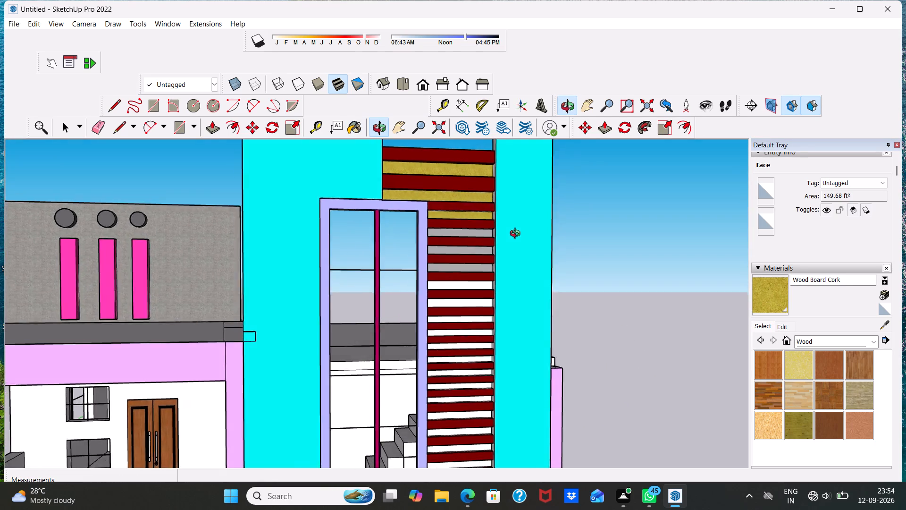
pyautogui.moveTo(517, 235); pyautogui.dragTo(517, 235, button='middle')
pyautogui.scroll(4, 517, 235)
pyautogui.scroll(3, 457, 228)
pyautogui.click(403, 238)
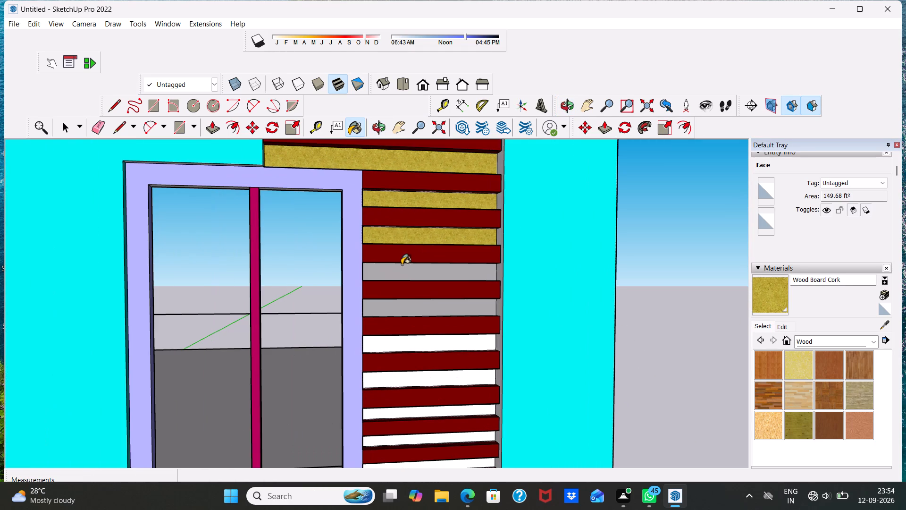
pyautogui.click(403, 272)
pyautogui.click(404, 307)
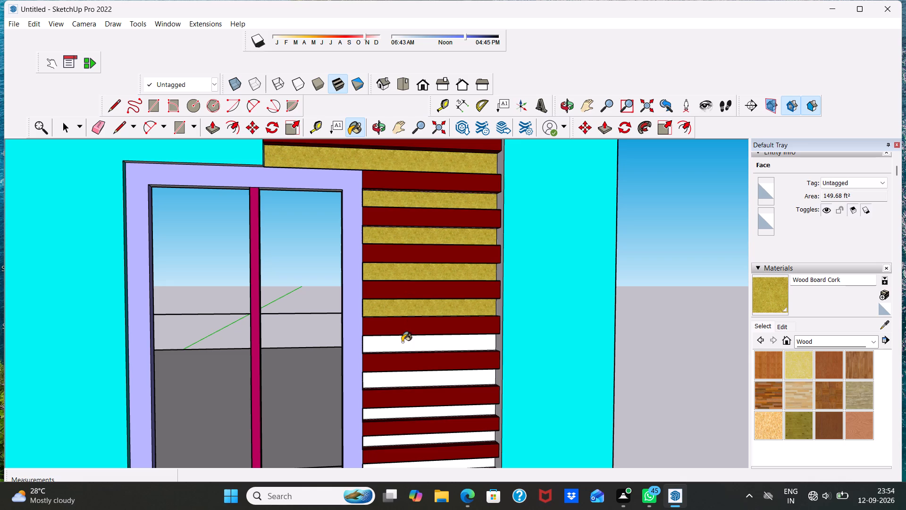
pyautogui.click(402, 342)
pyautogui.click(408, 381)
# Continue painting Wood Board Cork on the white faces in the tower's middle louvre gaps, keeping the louvres dark red.
pyautogui.scroll(-11, 422, 330)
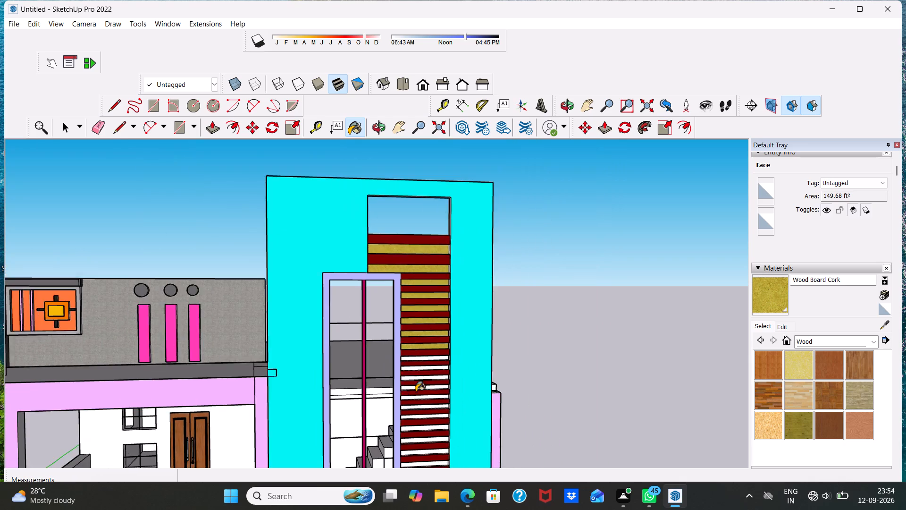
pyautogui.scroll(11, 416, 391)
pyautogui.click(414, 285)
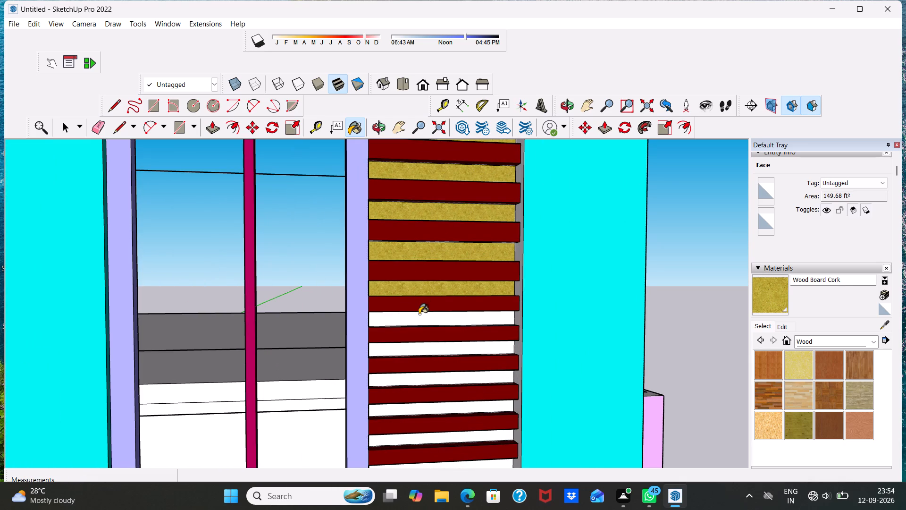
pyautogui.click(419, 314)
pyautogui.moveTo(418, 348); pyautogui.dragTo(420, 358)
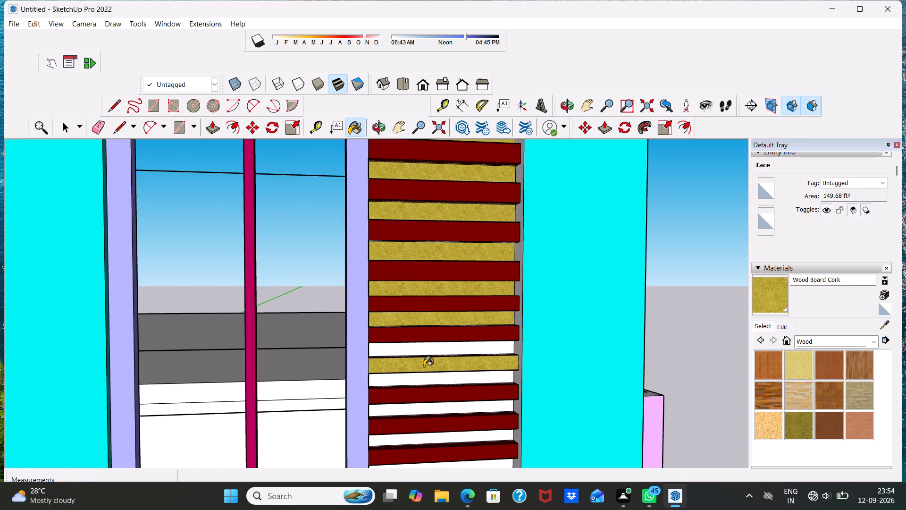
pyautogui.hotkey('ctrl', 'z')
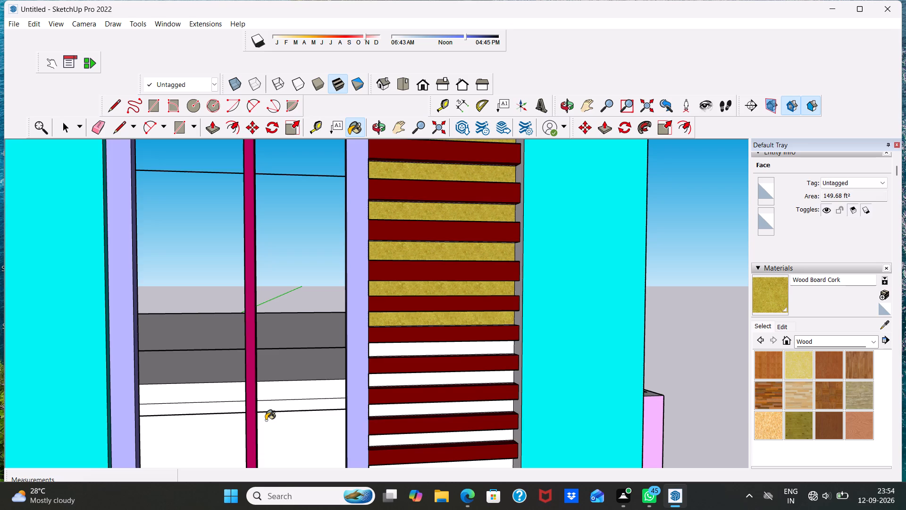
pyautogui.scroll(-7, 269, 444)
pyautogui.scroll(3, 335, 412)
pyautogui.click(405, 342)
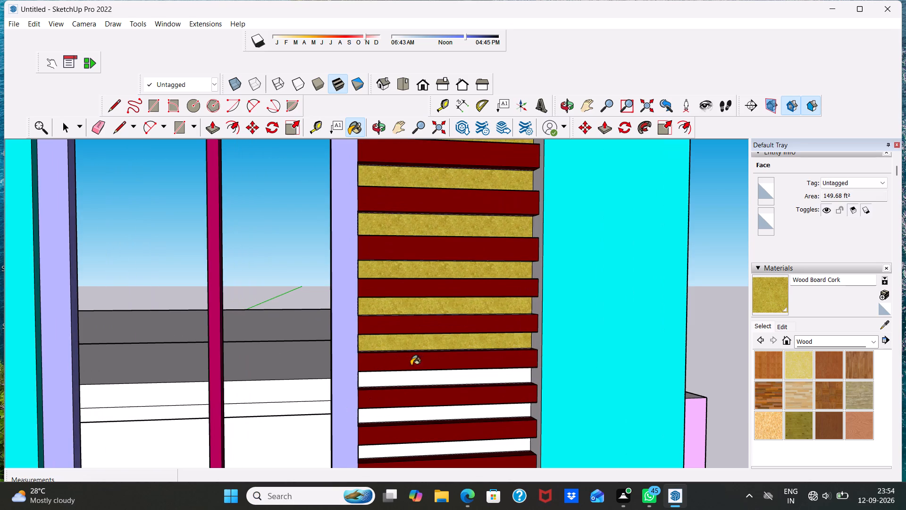
pyautogui.click(410, 380)
pyautogui.click(411, 417)
# Paint the next five white faces between the lower louvres with Wood Board Cork.
pyautogui.scroll(-4, 417, 365)
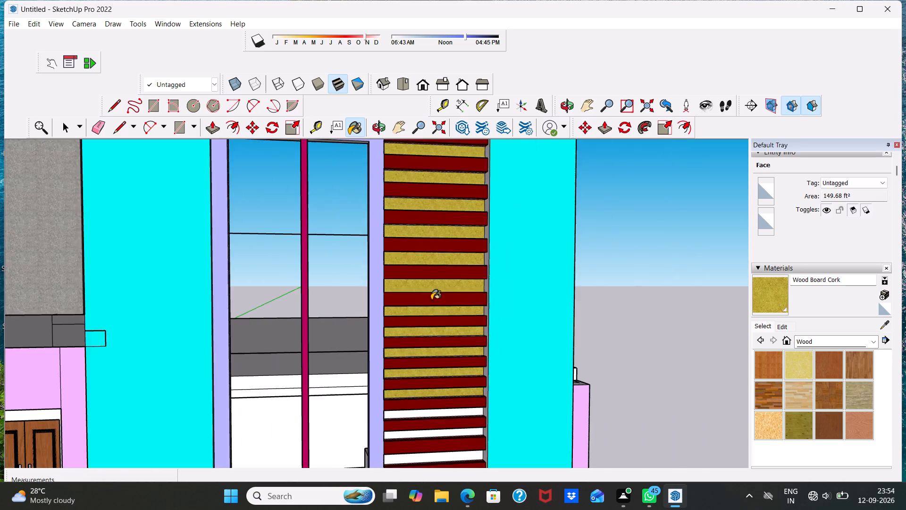
pyautogui.scroll(-4, 431, 300)
pyautogui.scroll(4, 435, 444)
pyautogui.scroll(-2, 435, 445)
pyautogui.scroll(4, 435, 446)
pyautogui.scroll(-9, 426, 314)
pyautogui.scroll(6, 431, 400)
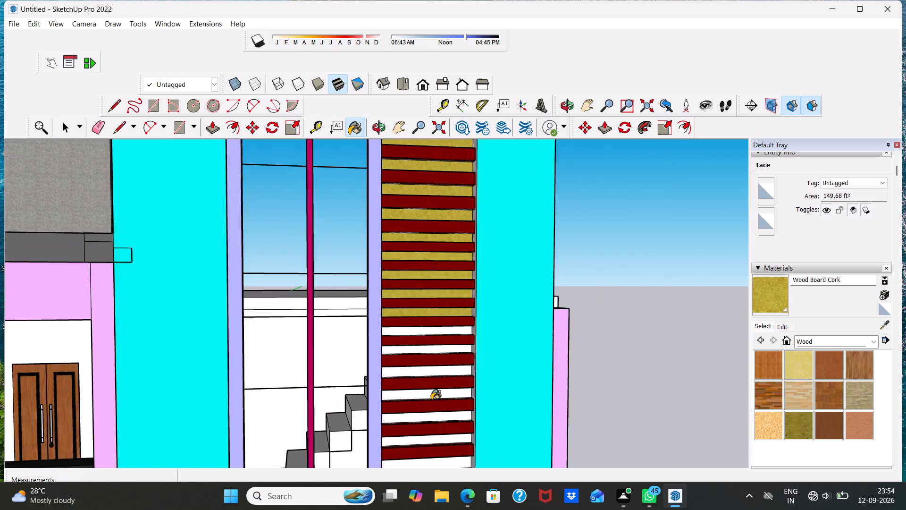
pyautogui.scroll(3, 431, 400)
pyautogui.click(391, 273)
pyautogui.click(392, 309)
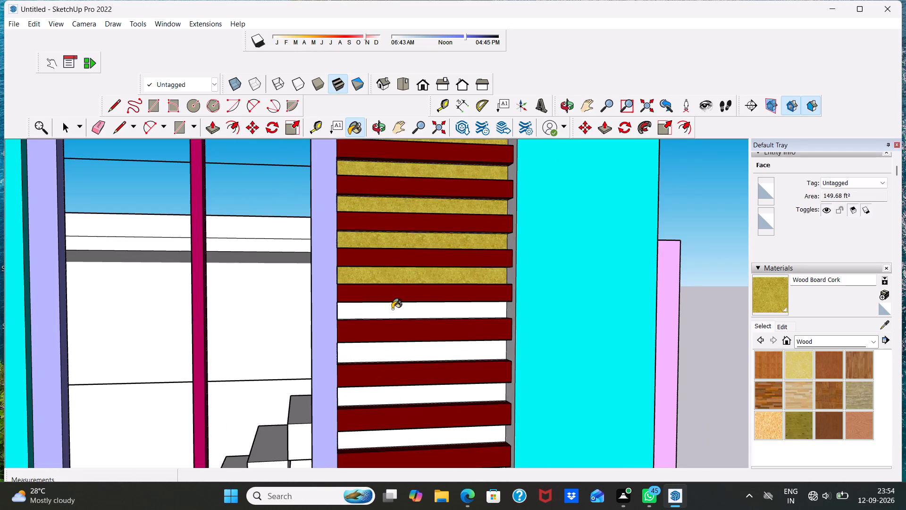
pyautogui.click(398, 353)
pyautogui.click(405, 395)
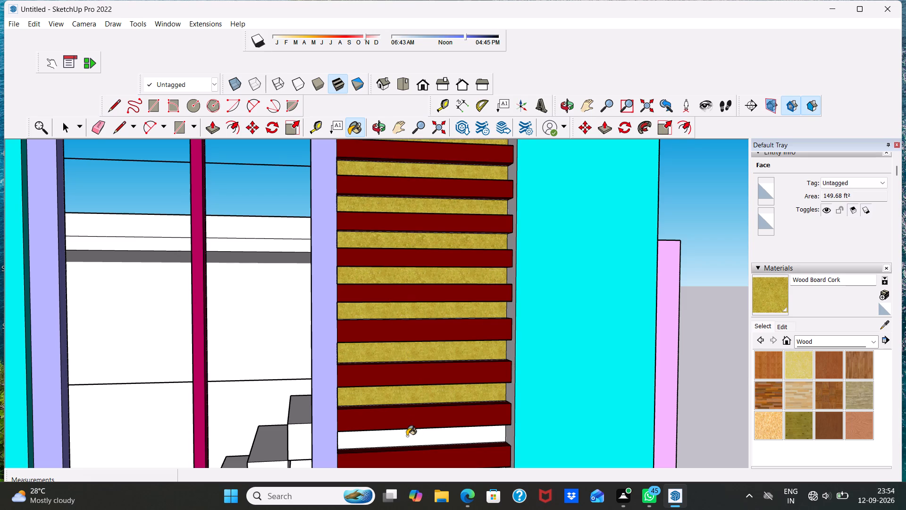
pyautogui.click(405, 440)
# Paint the last two white faces between the louvres at the tower's base with Wood Board Cork.
pyautogui.scroll(-10, 424, 342)
pyautogui.scroll(10, 442, 420)
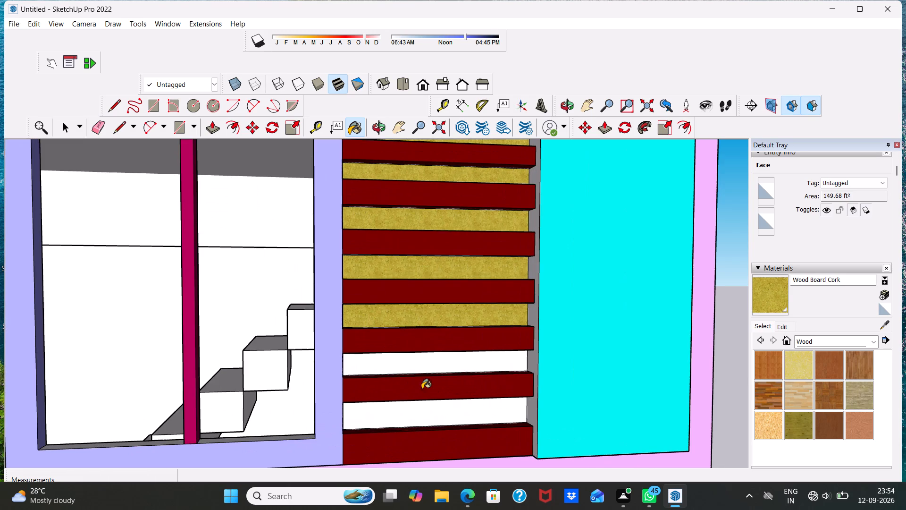
pyautogui.click(416, 368)
pyautogui.click(414, 423)
pyautogui.scroll(-2, 412, 421)
pyautogui.moveTo(417, 412); pyautogui.dragTo(436, 447, button='middle')
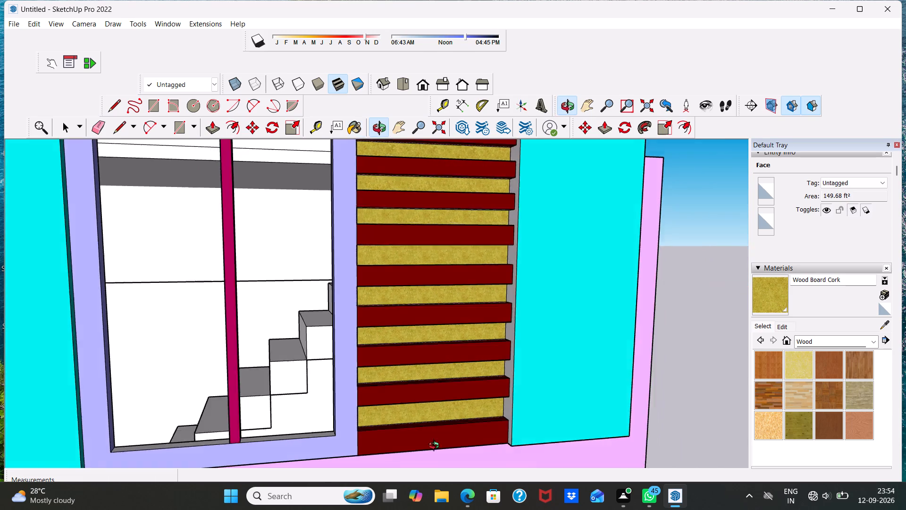
pyautogui.moveTo(436, 447); pyautogui.dragTo(440, 463, button='middle')
pyautogui.scroll(-1, 439, 460)
pyautogui.scroll(-4, 436, 398)
pyautogui.scroll(6, 457, 428)
pyautogui.press('space')
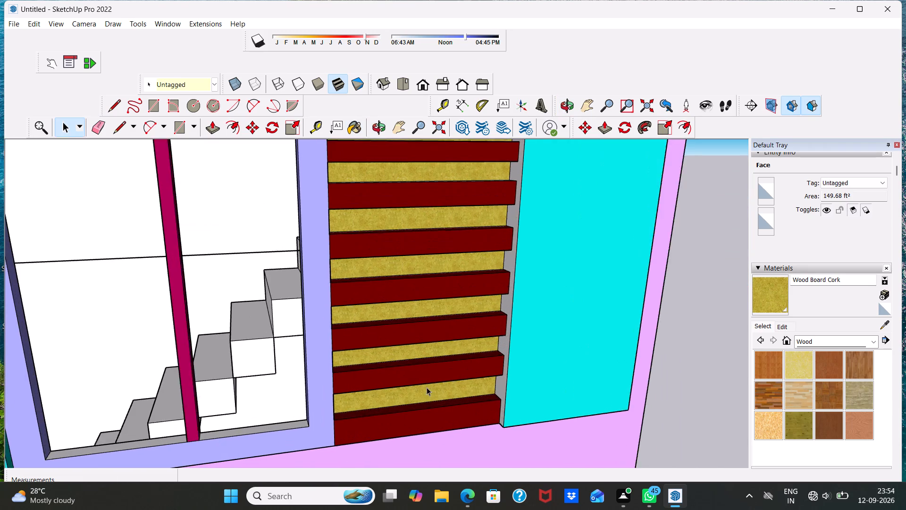
# Examine the painted house exterior in the standard Front view and from several angles around the facade.
pyautogui.scroll(-17, 425, 383)
pyautogui.moveTo(323, 374); pyautogui.dragTo(313, 420, button='middle')
pyautogui.scroll(-1, 315, 400)
pyautogui.scroll(10, 294, 381)
pyautogui.scroll(-5, 357, 216)
pyautogui.scroll(2, 256, 291)
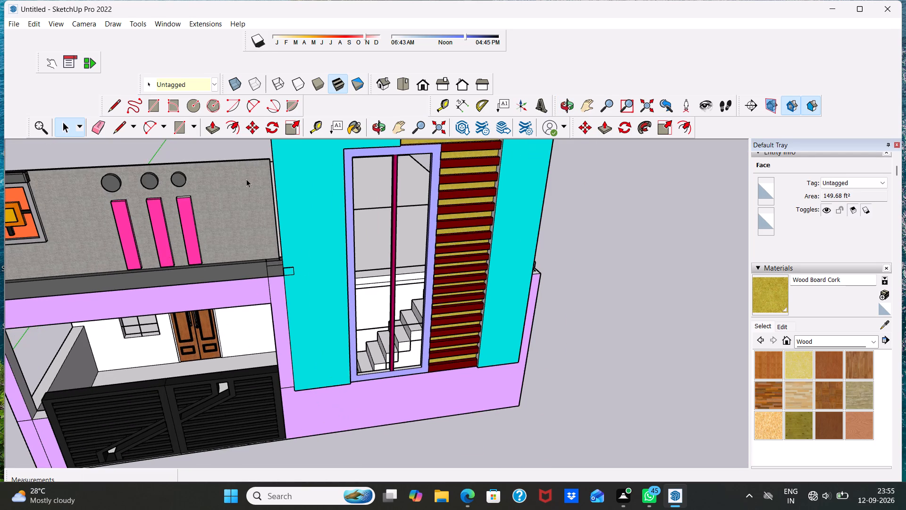
pyautogui.click(422, 81)
pyautogui.scroll(-2, 399, 237)
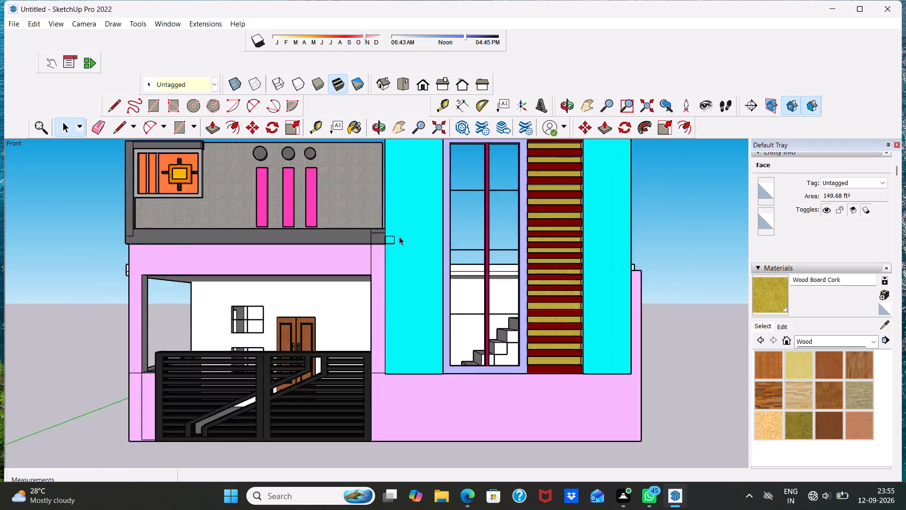
pyautogui.scroll(-7, 399, 237)
pyautogui.scroll(3, 390, 314)
pyautogui.moveTo(394, 273); pyautogui.dragTo(419, 418, button='middle')
pyautogui.scroll(-1, 417, 401)
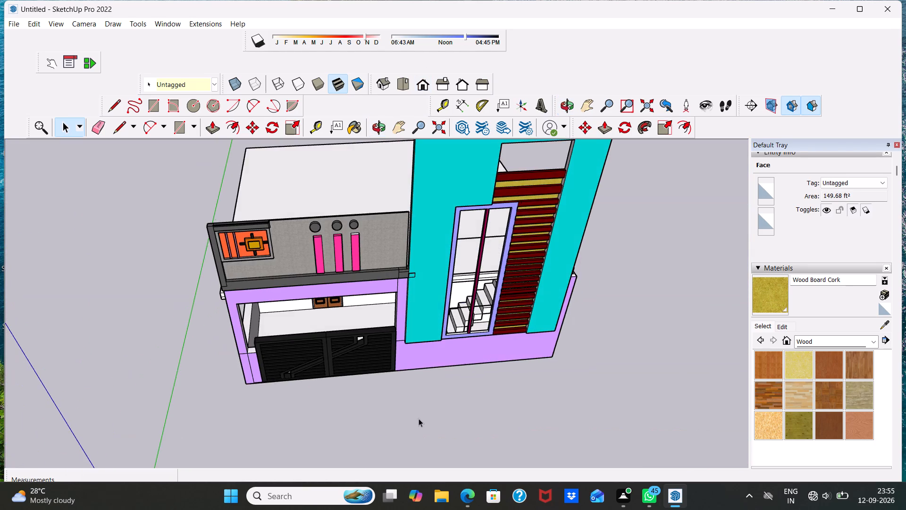
pyautogui.moveTo(395, 377); pyautogui.dragTo(348, 265, button='middle')
pyautogui.scroll(5, 429, 362)
pyautogui.moveTo(455, 318); pyautogui.dragTo(465, 316, button='middle')
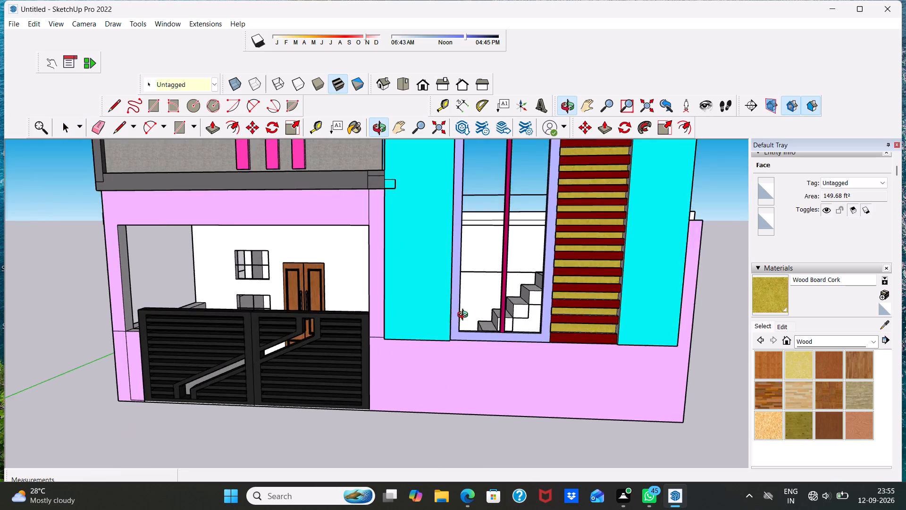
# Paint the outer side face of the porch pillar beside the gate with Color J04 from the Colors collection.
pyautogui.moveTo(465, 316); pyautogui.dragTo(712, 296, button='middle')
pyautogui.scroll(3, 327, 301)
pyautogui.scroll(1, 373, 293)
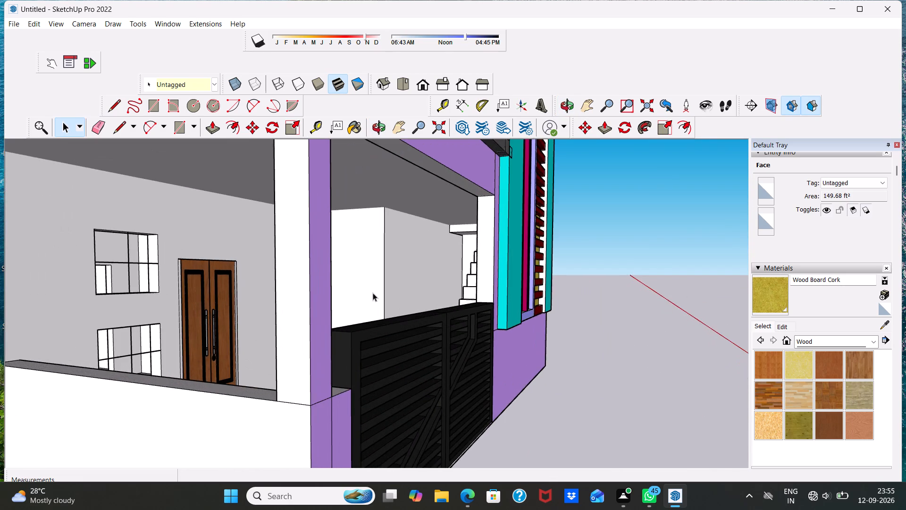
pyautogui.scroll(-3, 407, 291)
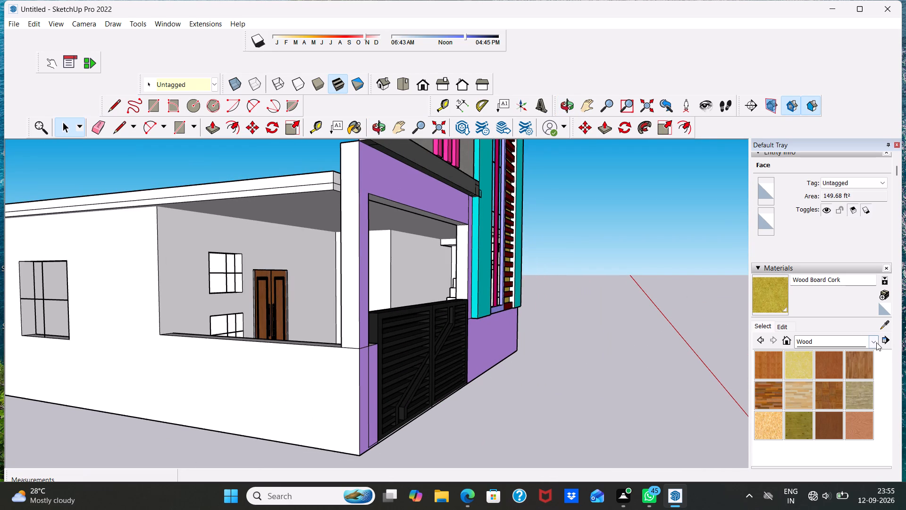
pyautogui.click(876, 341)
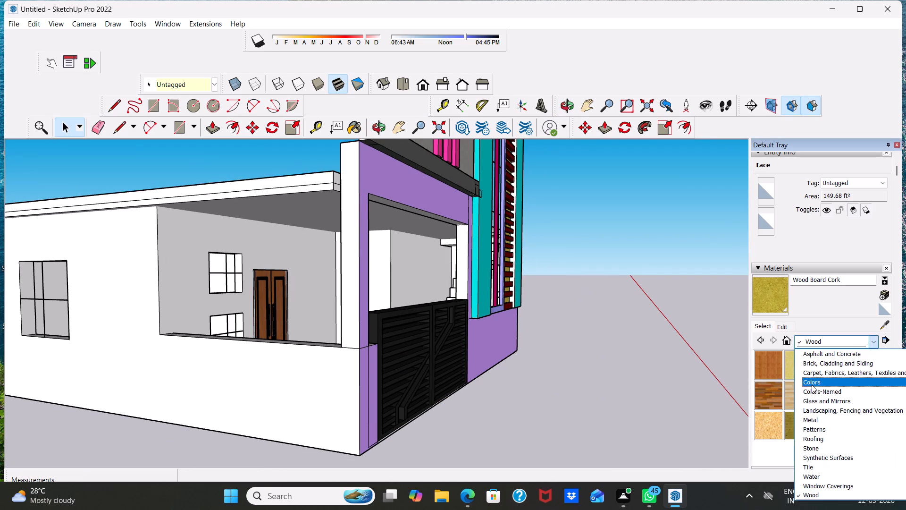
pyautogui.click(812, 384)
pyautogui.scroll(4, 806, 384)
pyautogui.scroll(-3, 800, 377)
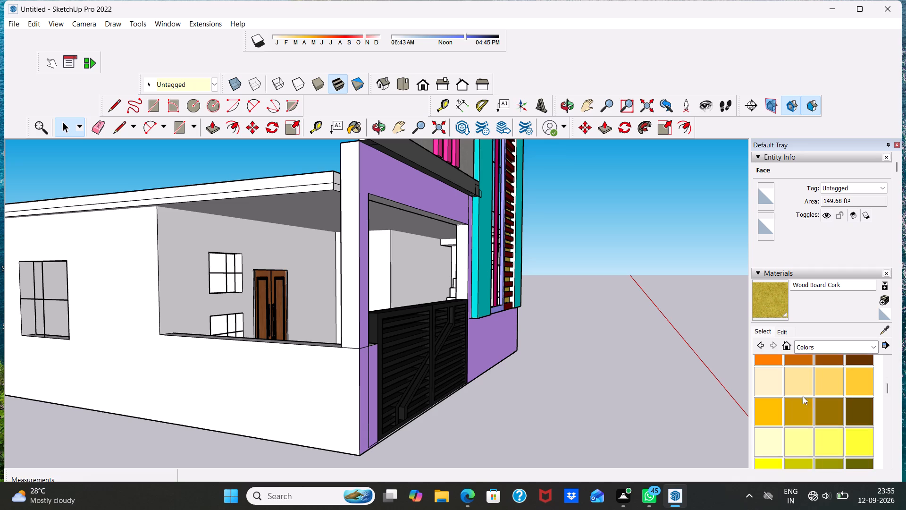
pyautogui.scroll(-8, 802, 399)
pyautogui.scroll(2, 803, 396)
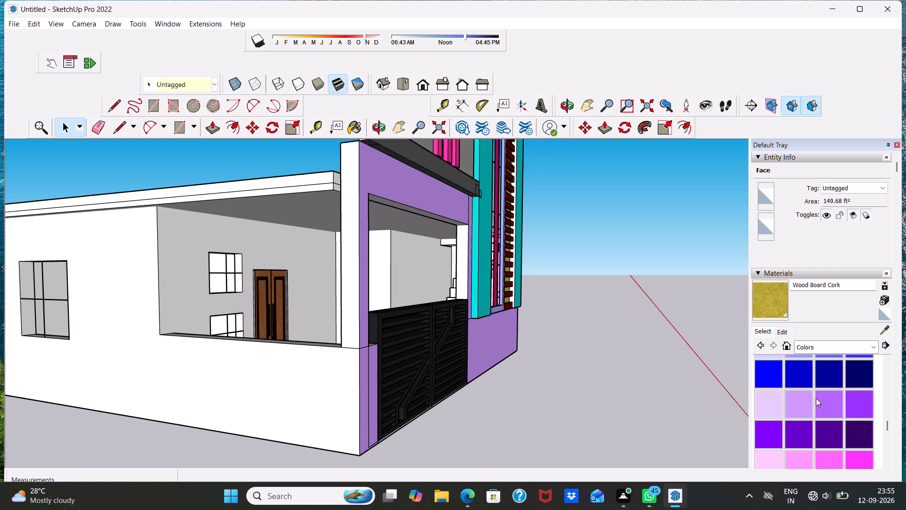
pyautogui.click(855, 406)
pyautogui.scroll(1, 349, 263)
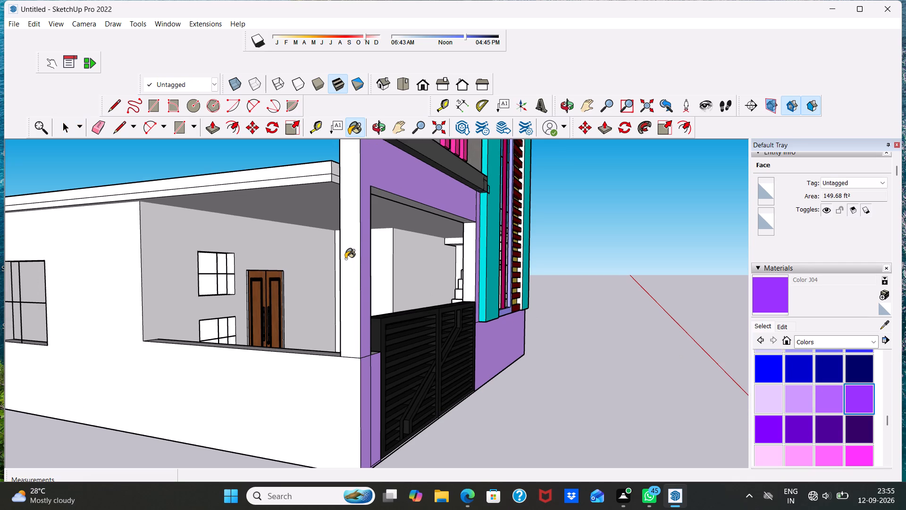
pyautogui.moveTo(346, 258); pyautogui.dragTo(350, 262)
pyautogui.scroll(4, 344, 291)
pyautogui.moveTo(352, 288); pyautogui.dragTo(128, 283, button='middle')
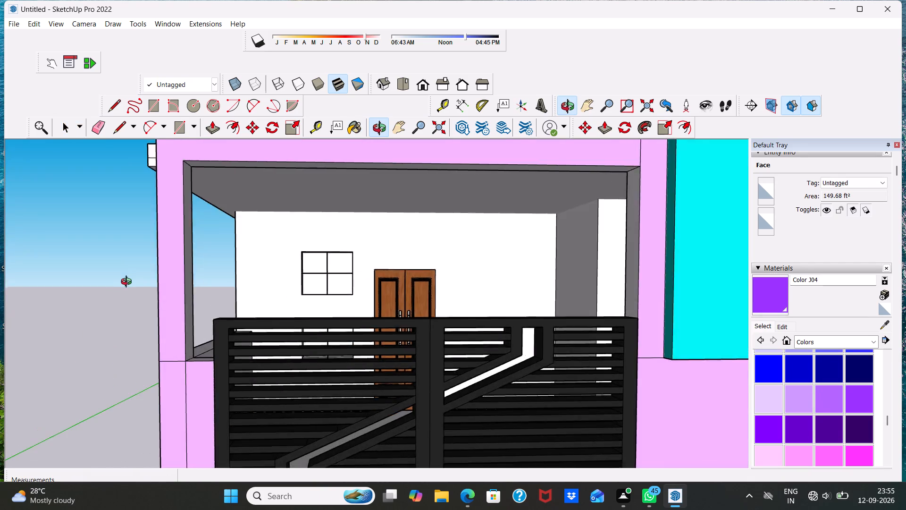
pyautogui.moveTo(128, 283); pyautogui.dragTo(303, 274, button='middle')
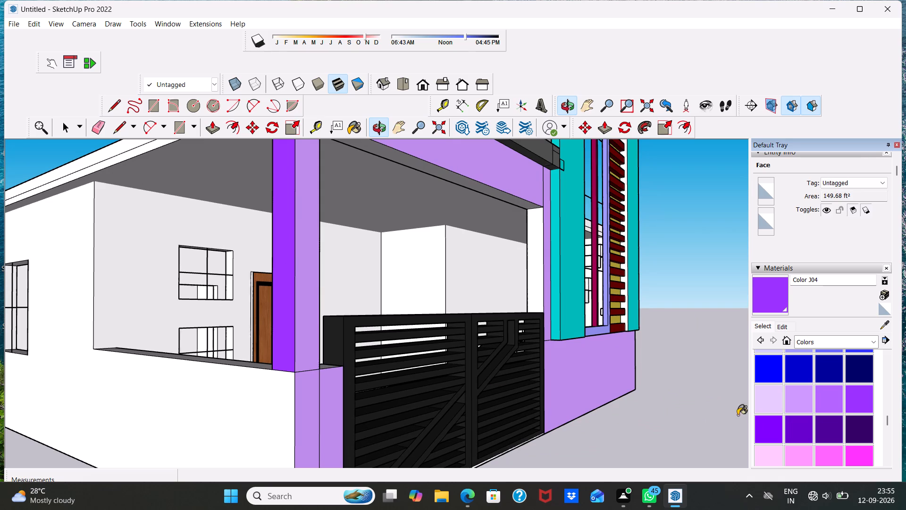
# Paint the porch pillar's outer side face with Color J03.
pyautogui.click(831, 400)
pyautogui.scroll(3, 536, 349)
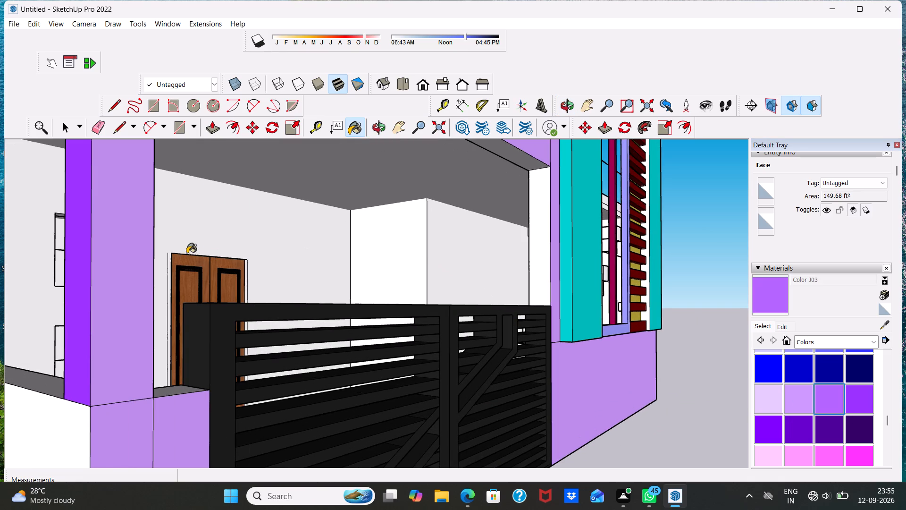
pyautogui.moveTo(187, 254); pyautogui.dragTo(263, 270, button='middle')
pyautogui.click(637, 307)
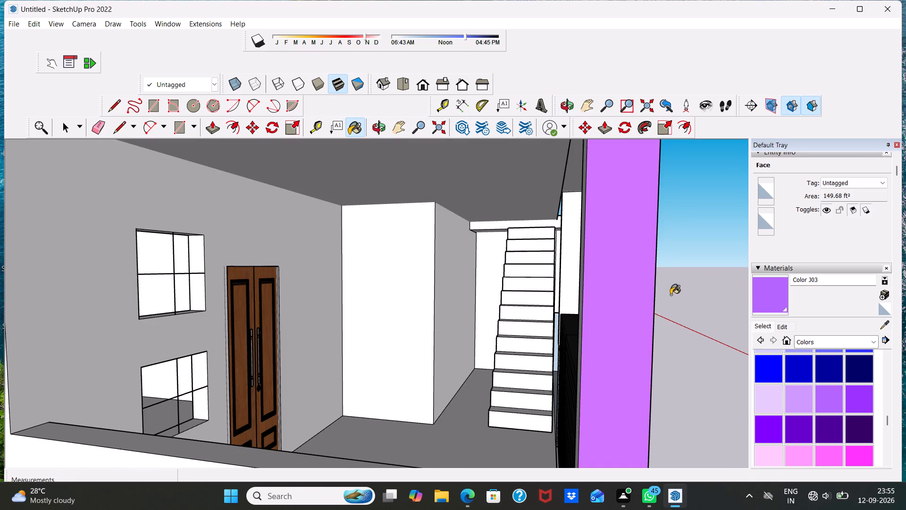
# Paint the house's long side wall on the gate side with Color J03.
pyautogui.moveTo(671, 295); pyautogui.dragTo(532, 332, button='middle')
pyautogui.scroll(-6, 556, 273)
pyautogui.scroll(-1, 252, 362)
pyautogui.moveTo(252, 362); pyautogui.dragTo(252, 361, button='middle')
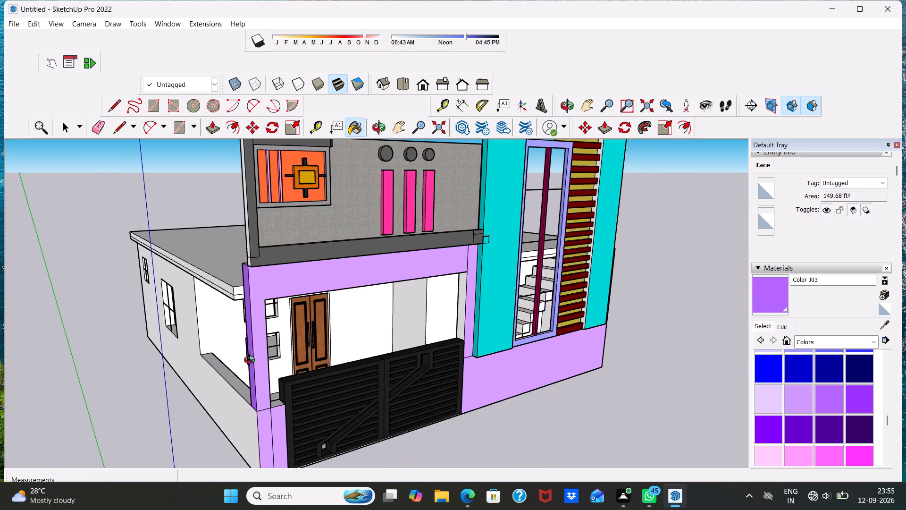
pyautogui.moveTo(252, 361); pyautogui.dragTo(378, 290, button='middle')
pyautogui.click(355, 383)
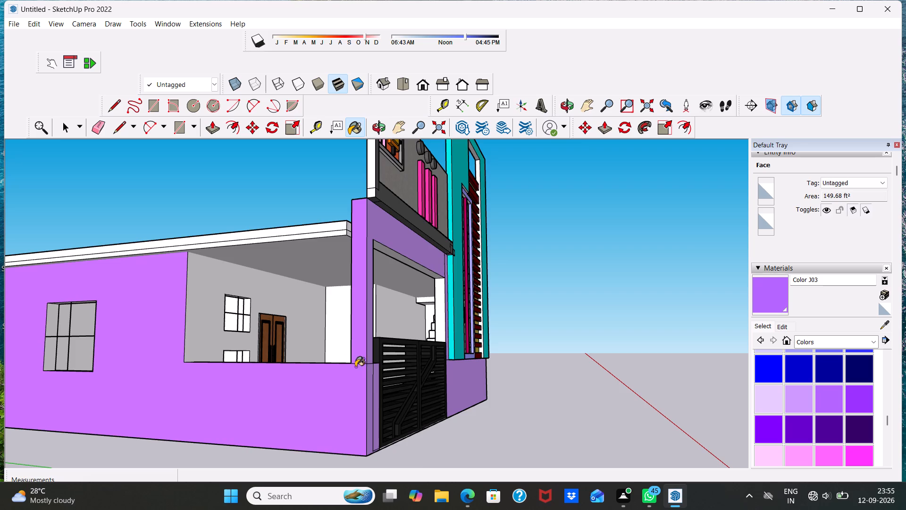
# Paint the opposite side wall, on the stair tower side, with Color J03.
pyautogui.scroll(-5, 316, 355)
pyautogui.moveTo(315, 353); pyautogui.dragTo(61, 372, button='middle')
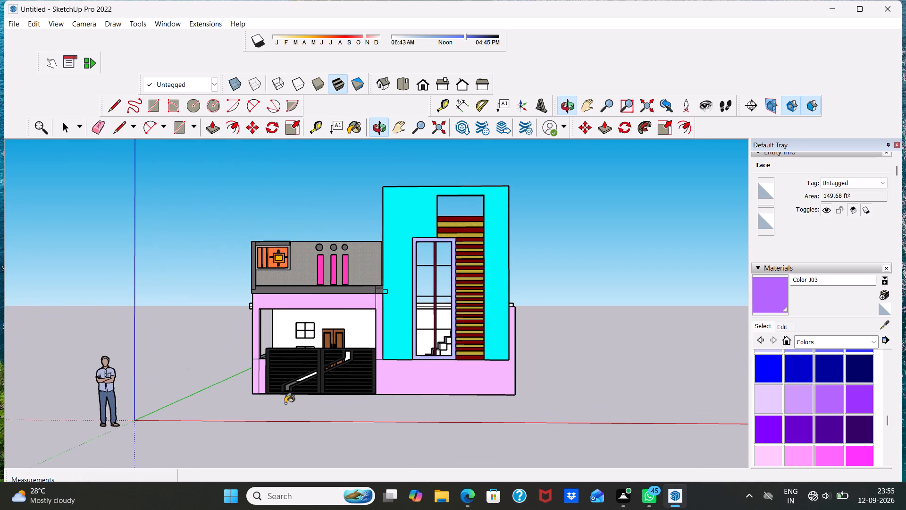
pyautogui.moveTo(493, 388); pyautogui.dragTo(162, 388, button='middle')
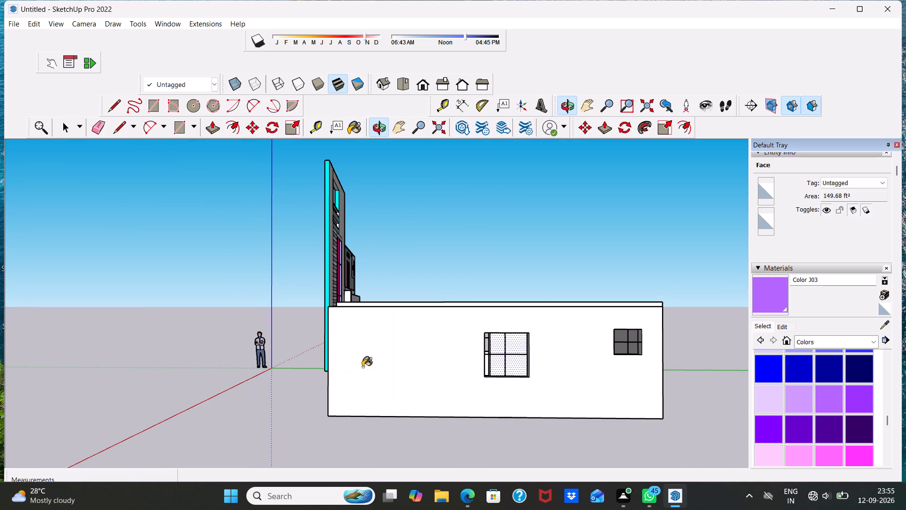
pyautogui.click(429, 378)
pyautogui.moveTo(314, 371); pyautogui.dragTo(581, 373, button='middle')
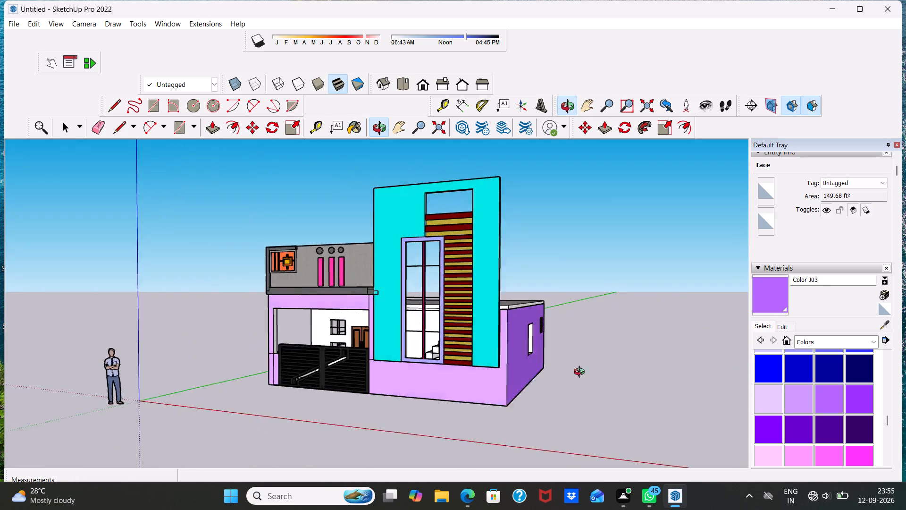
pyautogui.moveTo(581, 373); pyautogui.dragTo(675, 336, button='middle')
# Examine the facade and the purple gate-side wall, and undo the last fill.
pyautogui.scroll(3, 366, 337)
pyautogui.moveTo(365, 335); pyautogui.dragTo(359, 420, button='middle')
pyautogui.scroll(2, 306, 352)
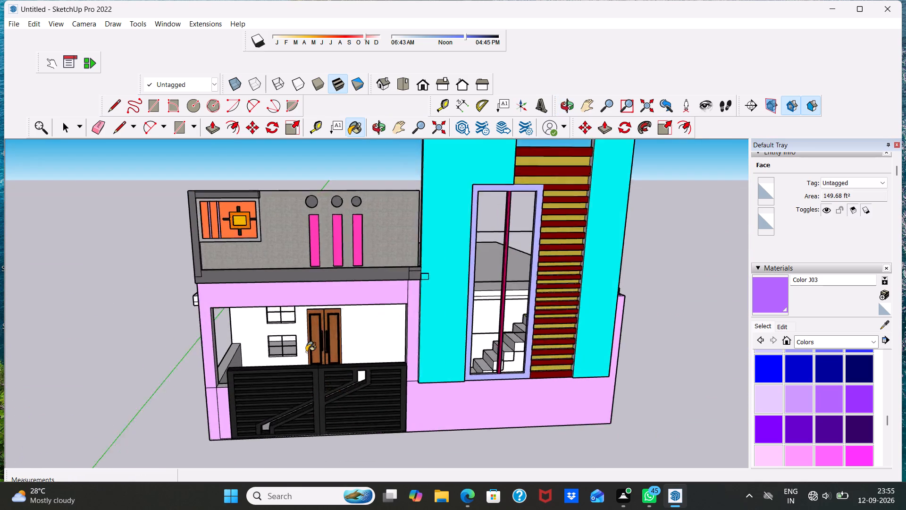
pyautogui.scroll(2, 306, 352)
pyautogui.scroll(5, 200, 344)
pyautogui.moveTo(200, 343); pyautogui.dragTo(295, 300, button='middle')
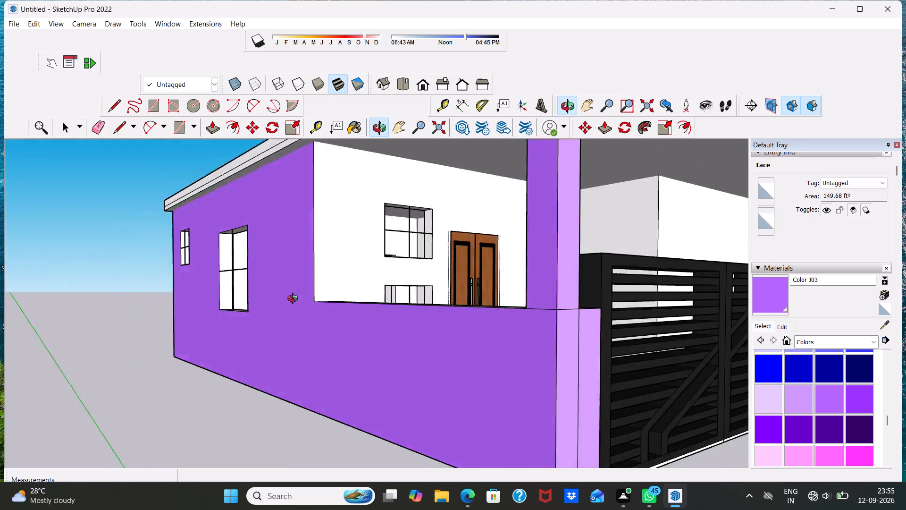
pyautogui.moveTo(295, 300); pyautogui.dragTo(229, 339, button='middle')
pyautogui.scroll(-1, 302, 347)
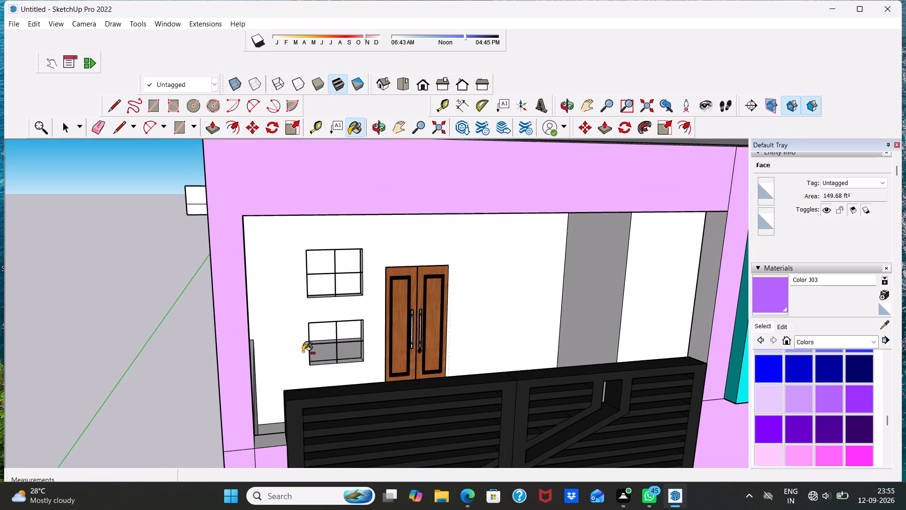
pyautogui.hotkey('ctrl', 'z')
# Paint the gate-side exterior wall of the house with Color H03.
pyautogui.scroll(-3, 304, 352)
pyautogui.scroll(4, 786, 420)
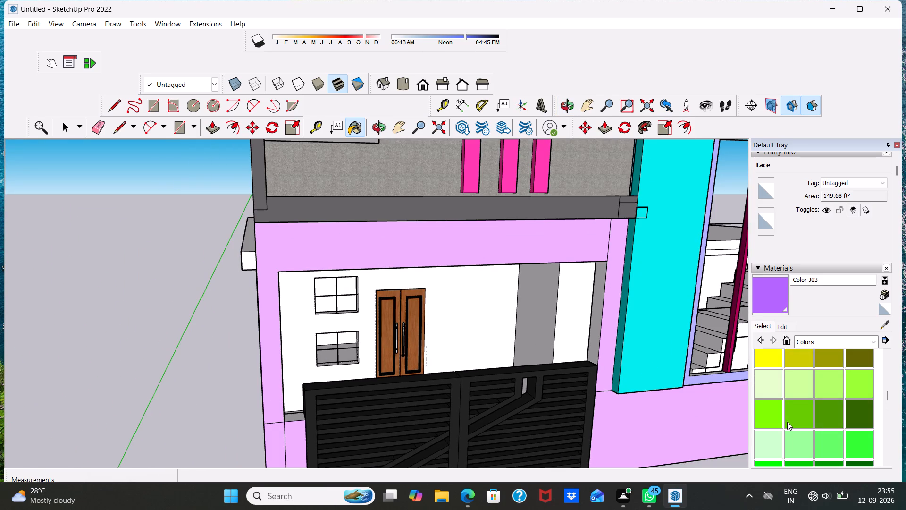
pyautogui.scroll(-4, 816, 441)
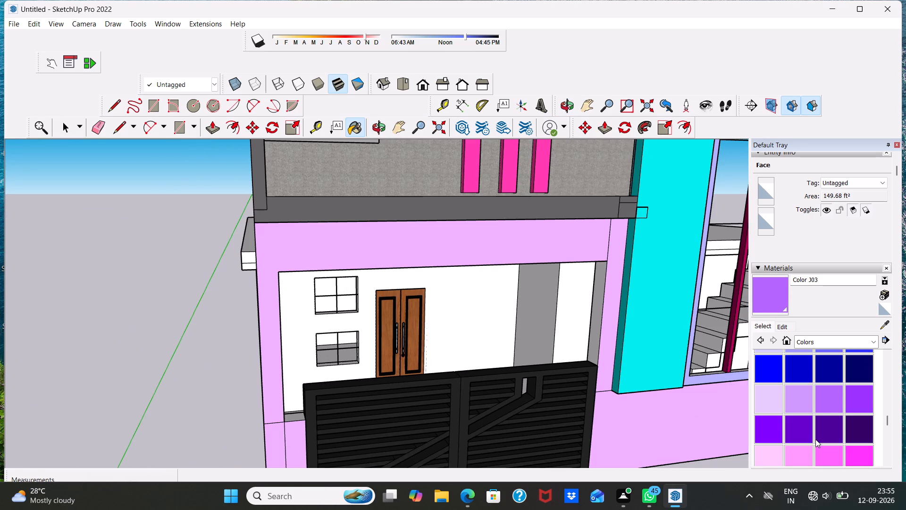
pyautogui.scroll(2, 821, 412)
pyautogui.click(825, 390)
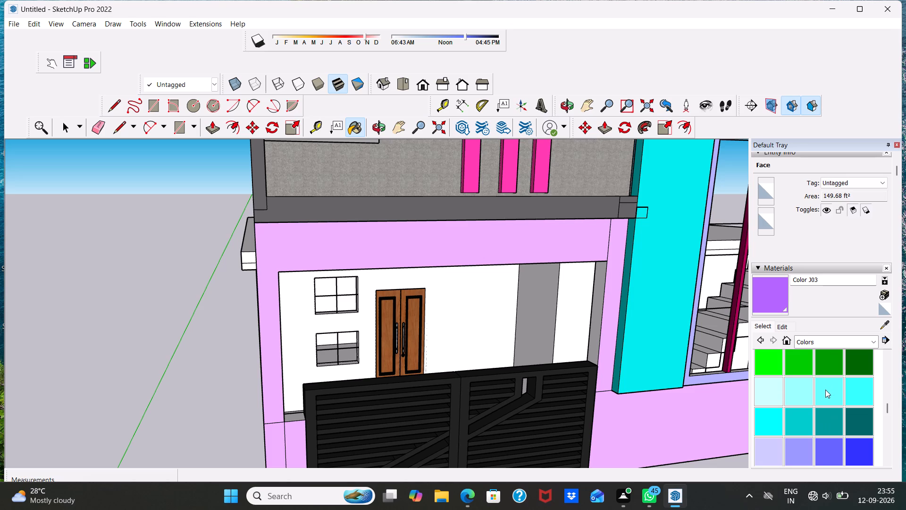
pyautogui.moveTo(216, 318); pyautogui.dragTo(372, 323, button='middle')
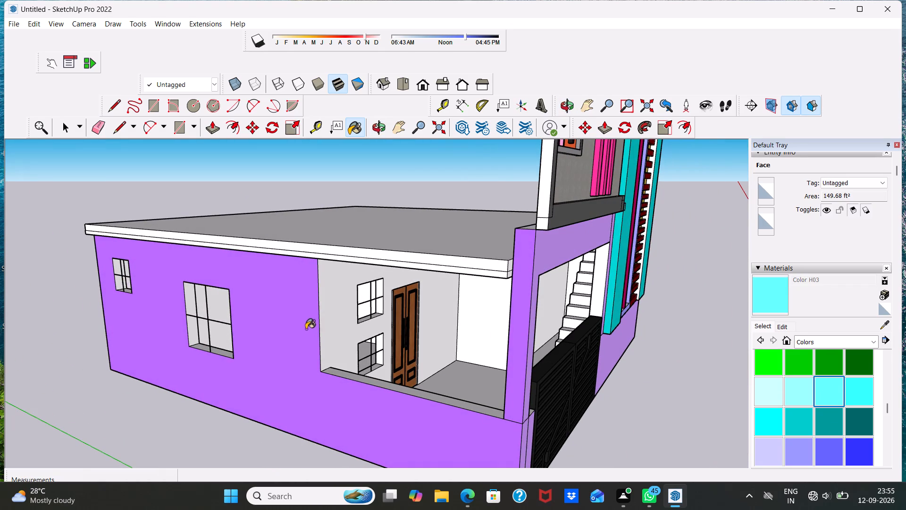
pyautogui.click(295, 317)
pyautogui.scroll(5, 453, 422)
pyautogui.moveTo(452, 421); pyautogui.dragTo(294, 382, button='middle')
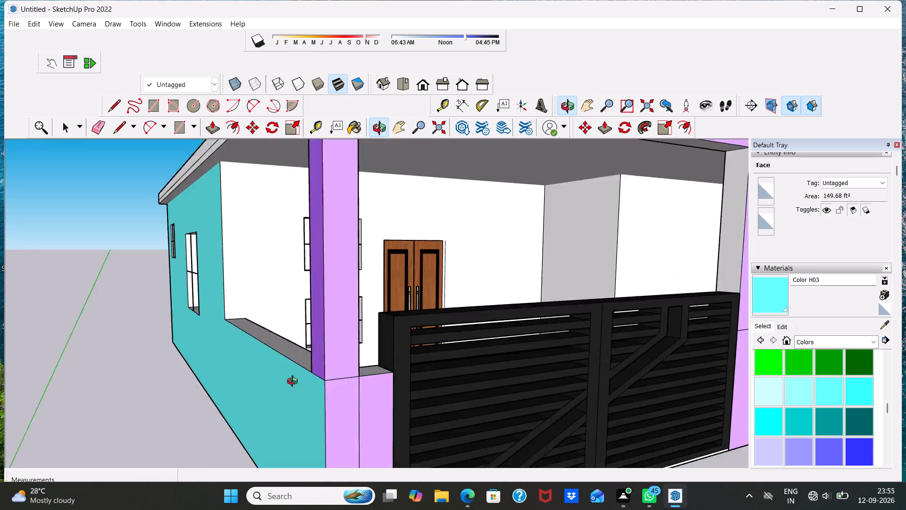
pyautogui.moveTo(294, 382); pyautogui.dragTo(193, 359, button='middle')
pyautogui.scroll(-7, 678, 356)
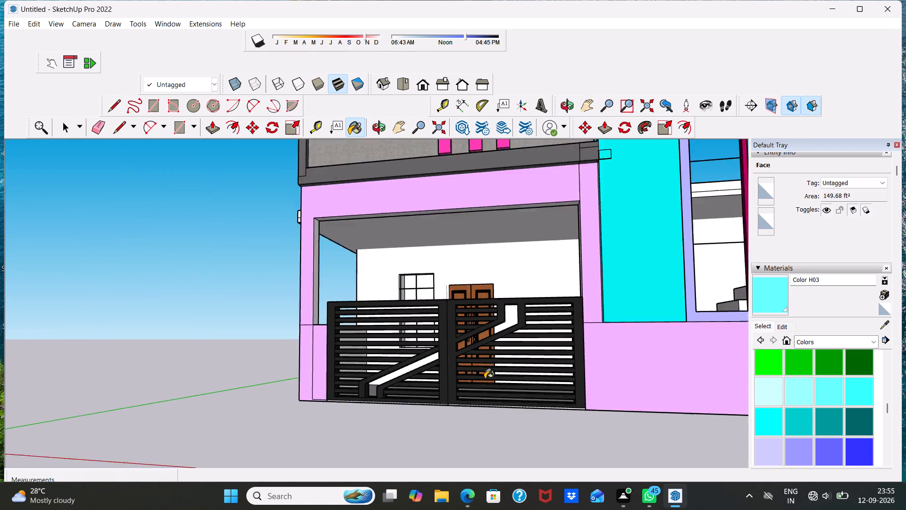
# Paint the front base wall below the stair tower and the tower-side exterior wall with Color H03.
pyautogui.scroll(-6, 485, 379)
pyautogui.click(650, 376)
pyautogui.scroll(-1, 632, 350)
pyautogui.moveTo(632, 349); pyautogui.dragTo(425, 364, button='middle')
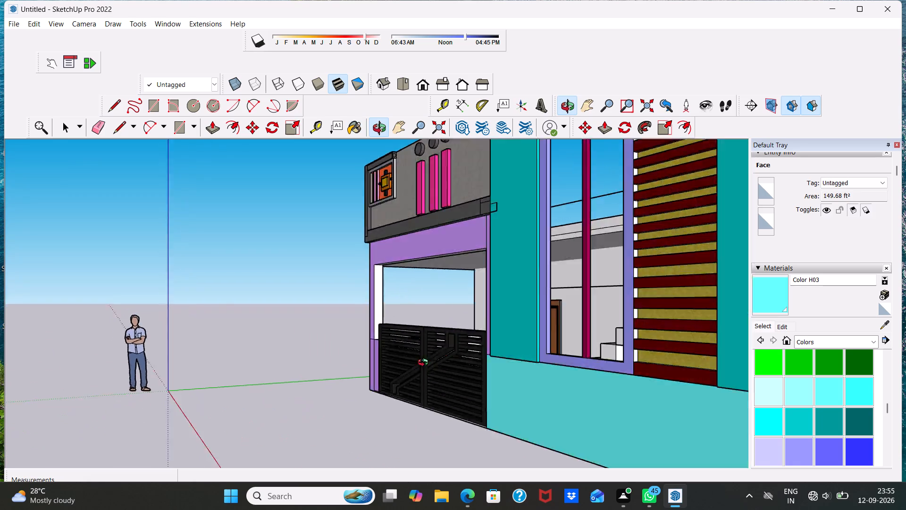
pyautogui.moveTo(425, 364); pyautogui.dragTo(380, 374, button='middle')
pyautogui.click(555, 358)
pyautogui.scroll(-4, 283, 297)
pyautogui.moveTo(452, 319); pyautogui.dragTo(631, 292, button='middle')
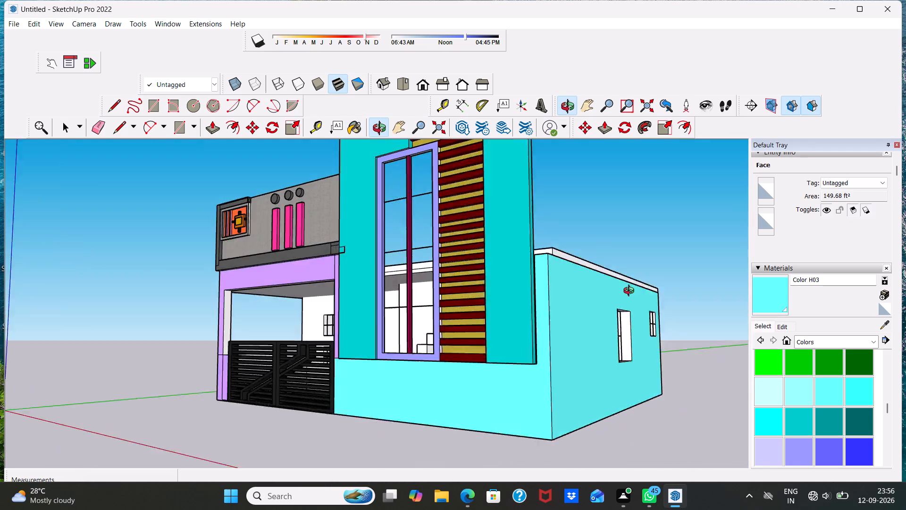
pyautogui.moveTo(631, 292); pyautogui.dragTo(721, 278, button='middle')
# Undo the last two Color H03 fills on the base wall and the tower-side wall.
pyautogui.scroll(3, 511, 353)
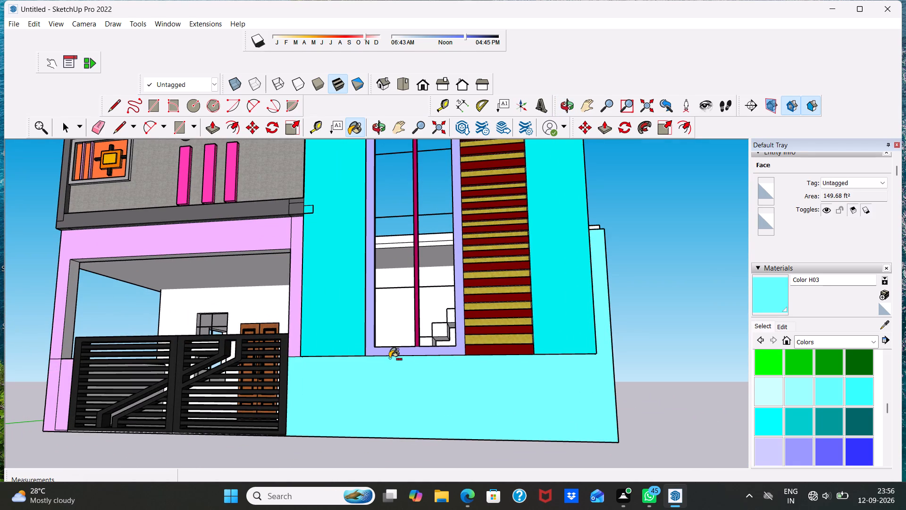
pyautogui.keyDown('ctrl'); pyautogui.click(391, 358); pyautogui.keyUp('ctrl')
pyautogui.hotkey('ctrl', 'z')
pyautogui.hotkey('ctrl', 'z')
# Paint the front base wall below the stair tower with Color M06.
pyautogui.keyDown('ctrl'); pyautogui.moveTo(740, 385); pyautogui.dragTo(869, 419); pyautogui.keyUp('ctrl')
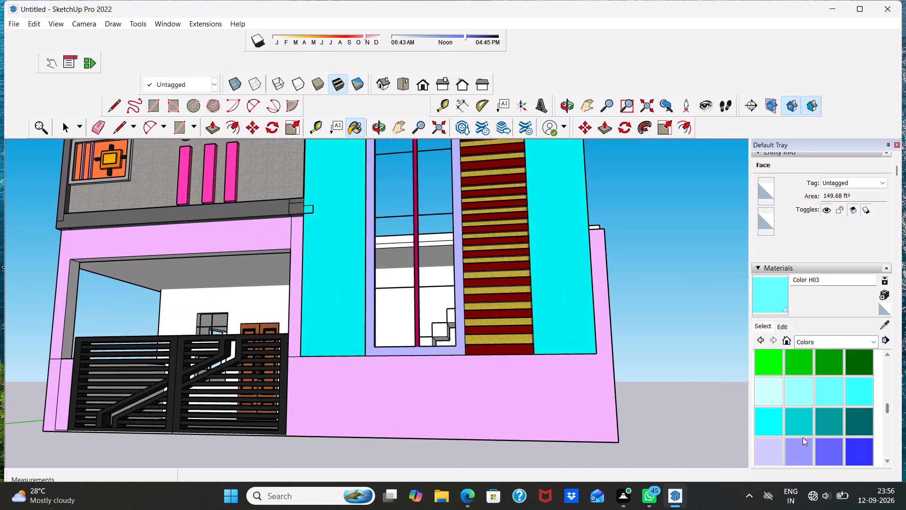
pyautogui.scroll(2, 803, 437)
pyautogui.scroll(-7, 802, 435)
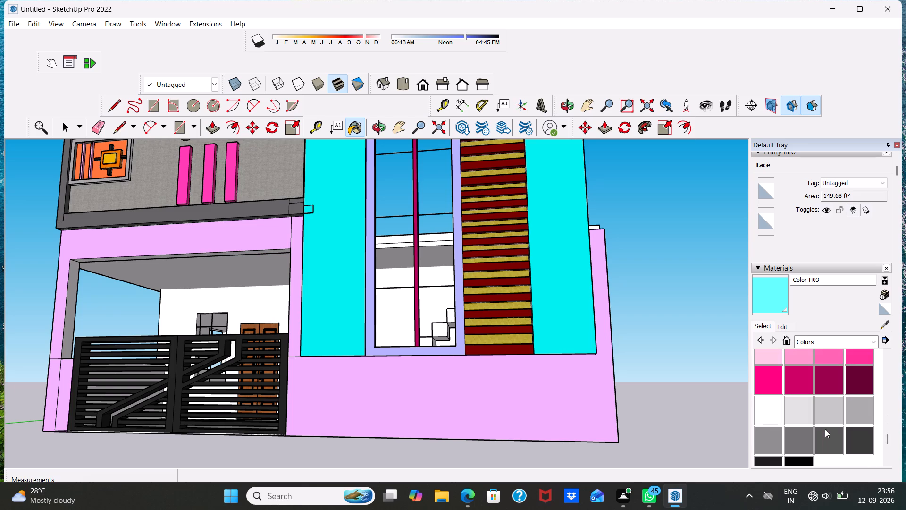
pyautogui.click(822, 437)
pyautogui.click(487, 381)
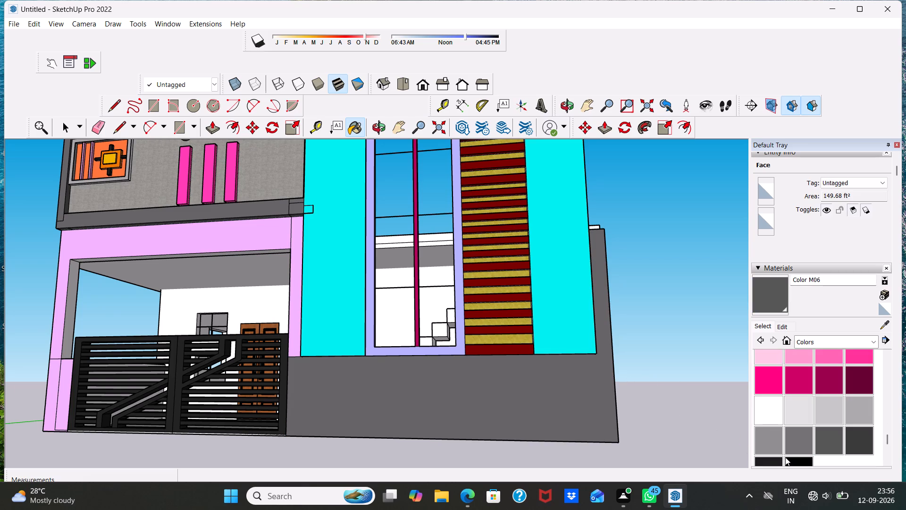
# Paint the front base wall below the stair tower with Color M08.
pyautogui.click(763, 460)
pyautogui.click(427, 384)
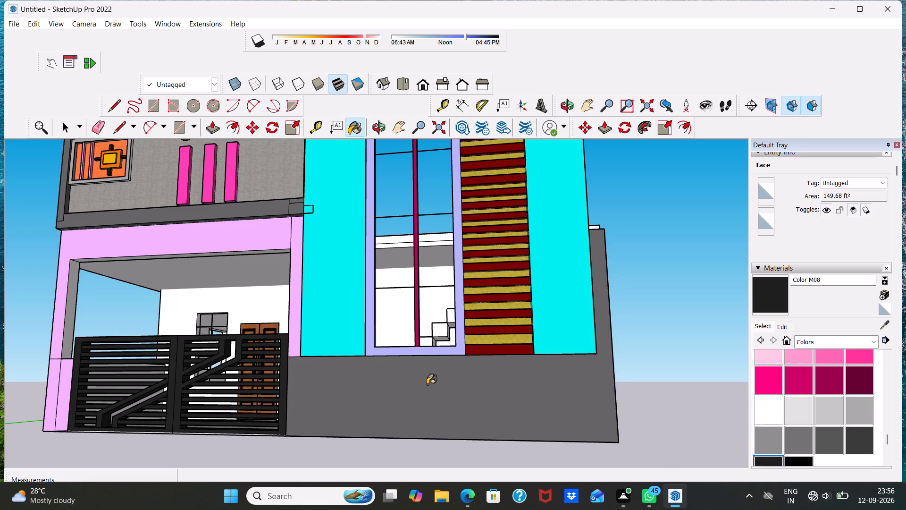
# Paint the gate-side exterior wall of the house with Color M08.
pyautogui.moveTo(570, 387); pyautogui.dragTo(728, 402, button='middle')
pyautogui.moveTo(301, 382); pyautogui.dragTo(406, 383, button='middle')
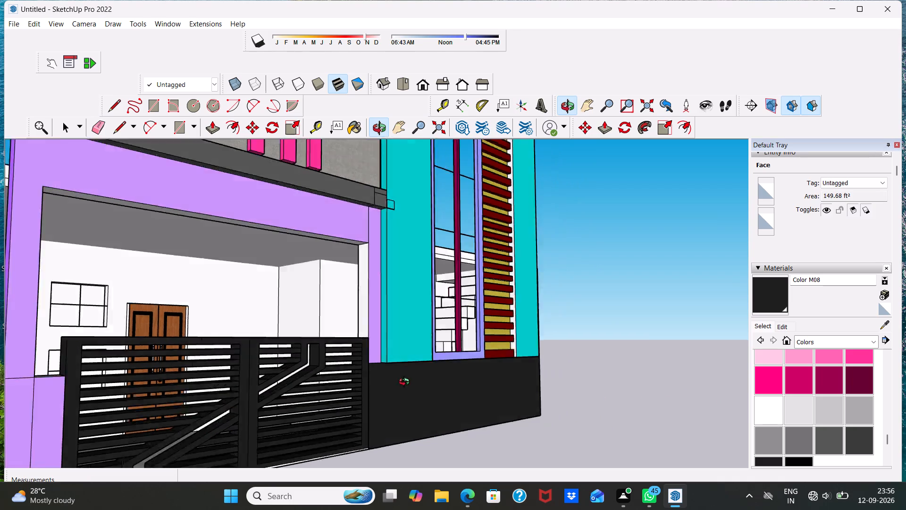
pyautogui.moveTo(406, 383); pyautogui.dragTo(507, 387, button='middle')
pyautogui.click(352, 415)
# Paint the front faces of the gate pillar's base with Color M08 to match the front base wall.
pyautogui.scroll(-3, 314, 373)
pyautogui.scroll(-1, 358, 378)
pyautogui.moveTo(358, 376); pyautogui.dragTo(0, 383, button='middle')
pyautogui.scroll(2, 180, 372)
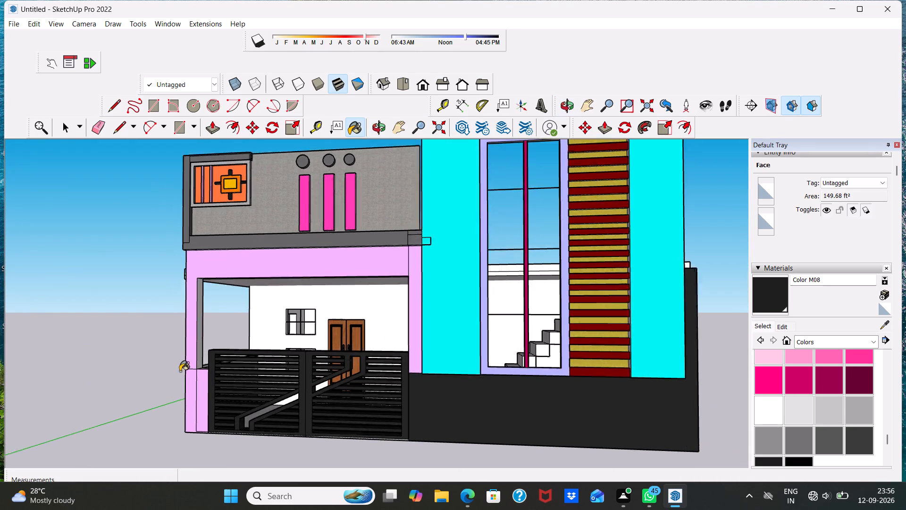
pyautogui.scroll(1, 180, 371)
pyautogui.click(201, 391)
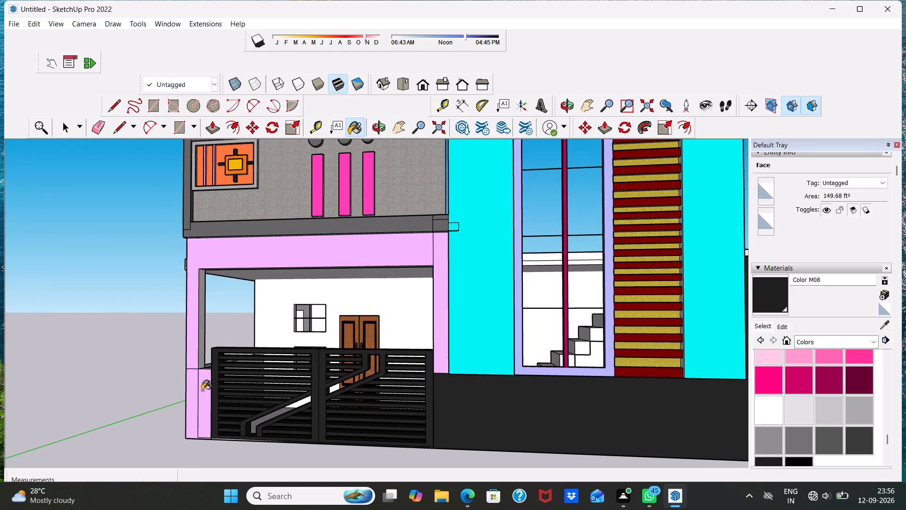
pyautogui.click(185, 396)
pyautogui.click(194, 390)
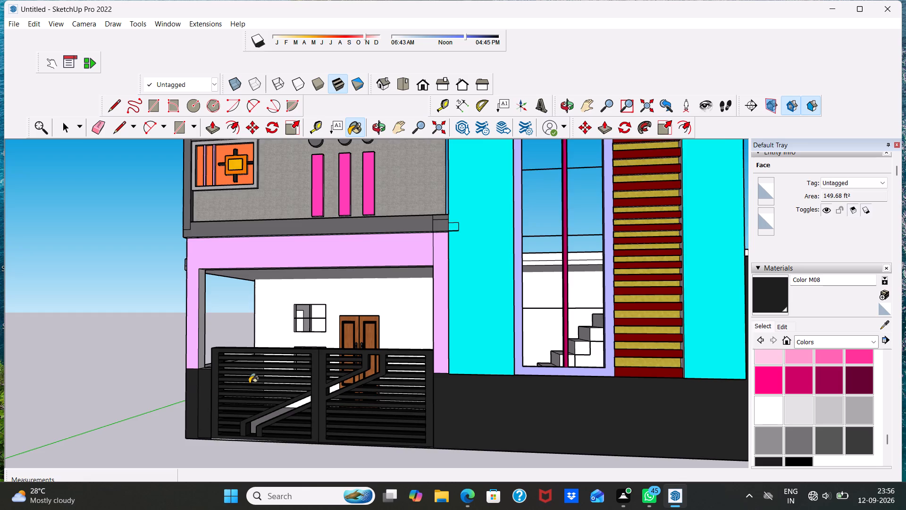
# Paint the house's exterior wall on the stair-tower side and the rear wall with Color M08.
pyautogui.scroll(2, 288, 378)
pyautogui.scroll(-1, 288, 378)
pyautogui.moveTo(288, 377); pyautogui.dragTo(435, 376, button='middle')
pyautogui.scroll(-1, 447, 377)
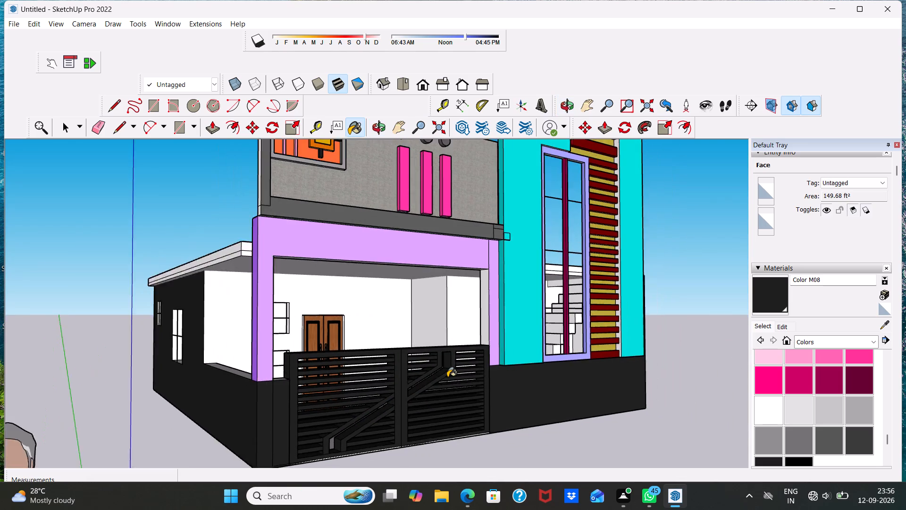
pyautogui.scroll(-1, 447, 377)
pyautogui.moveTo(423, 385); pyautogui.dragTo(153, 375, button='middle')
pyautogui.moveTo(423, 385); pyautogui.dragTo(326, 414)
pyautogui.moveTo(534, 408); pyautogui.dragTo(222, 424, button='middle')
pyautogui.click(318, 387)
pyautogui.scroll(-8, 340, 352)
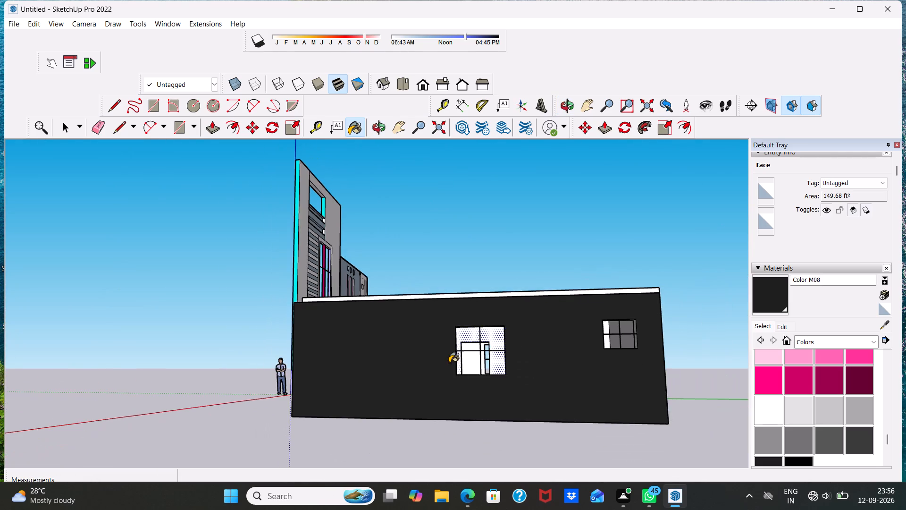
pyautogui.moveTo(449, 362); pyautogui.dragTo(281, 403, button='middle')
pyautogui.click(397, 422)
# Paint the top and the inner face of the low boundary wall beside the porch with Color M08.
pyautogui.moveTo(159, 359); pyautogui.dragTo(607, 320, button='middle')
pyautogui.scroll(4, 344, 375)
pyautogui.moveTo(344, 374); pyautogui.dragTo(484, 397, button='middle')
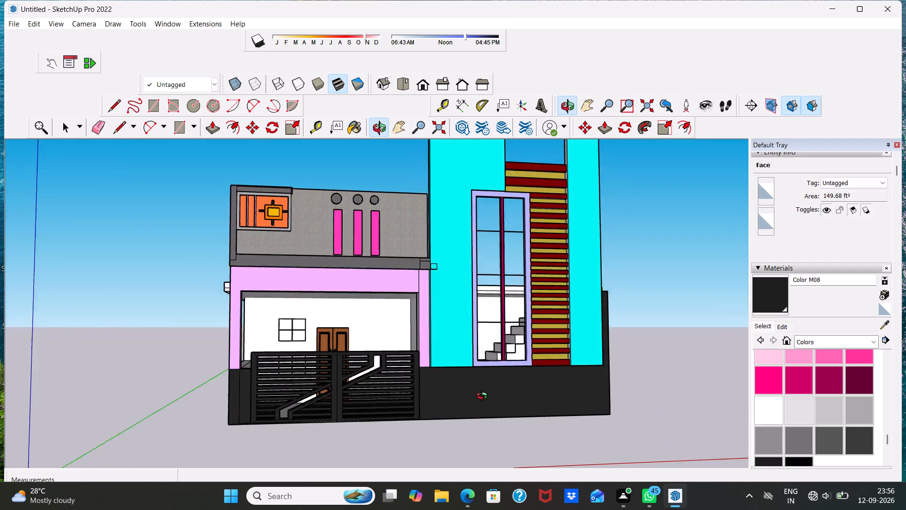
pyautogui.moveTo(484, 397); pyautogui.dragTo(531, 426, button='middle')
pyautogui.scroll(5, 342, 346)
pyautogui.moveTo(220, 374); pyautogui.dragTo(274, 374, button='middle')
pyautogui.click(153, 404)
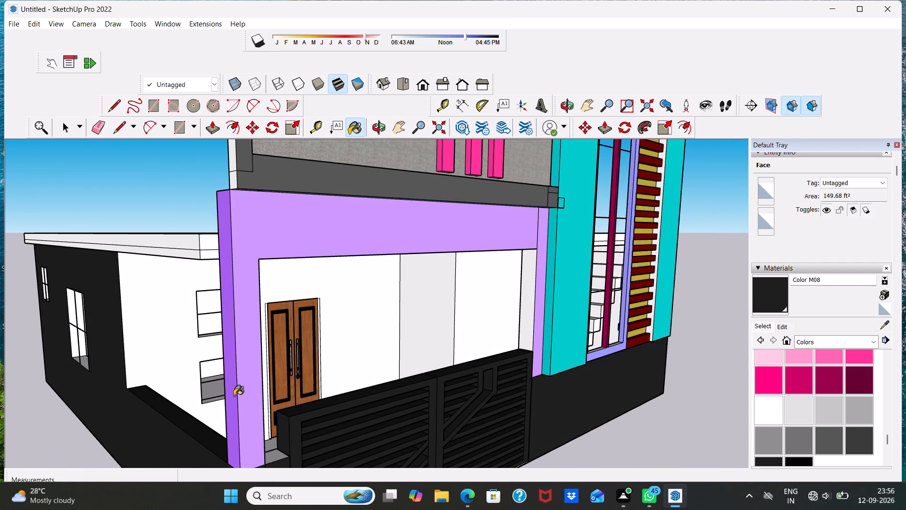
pyautogui.moveTo(272, 385); pyautogui.dragTo(117, 417, button='middle')
pyautogui.scroll(1, 116, 415)
pyautogui.click(145, 372)
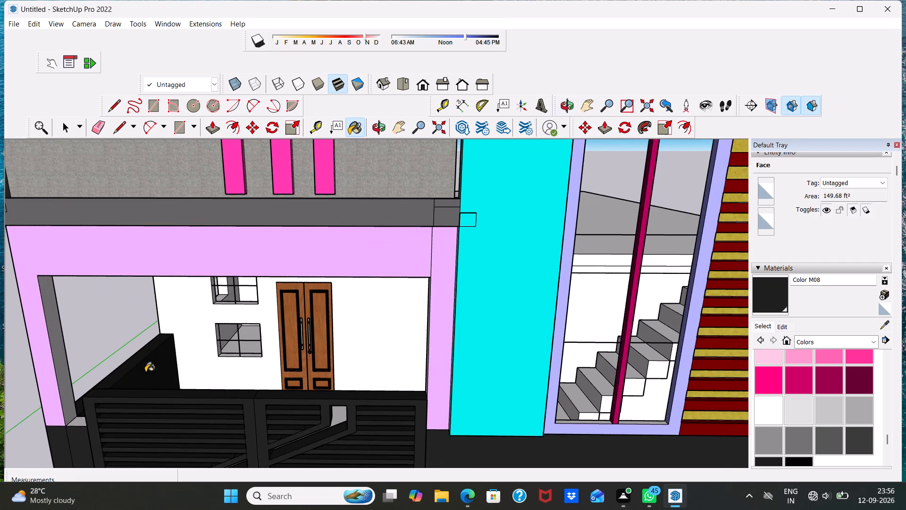
pyautogui.moveTo(184, 366); pyautogui.dragTo(395, 331, button='middle')
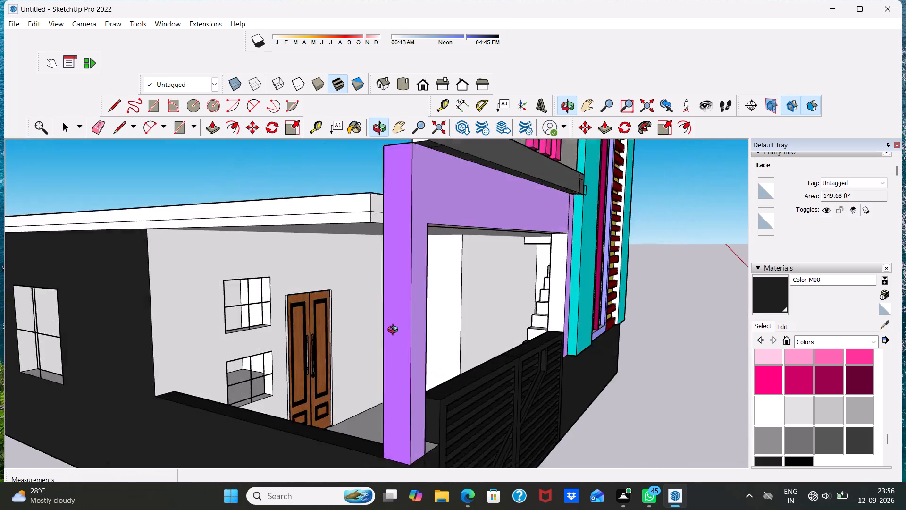
pyautogui.moveTo(395, 331); pyautogui.dragTo(318, 346, button='middle')
pyautogui.press('space')
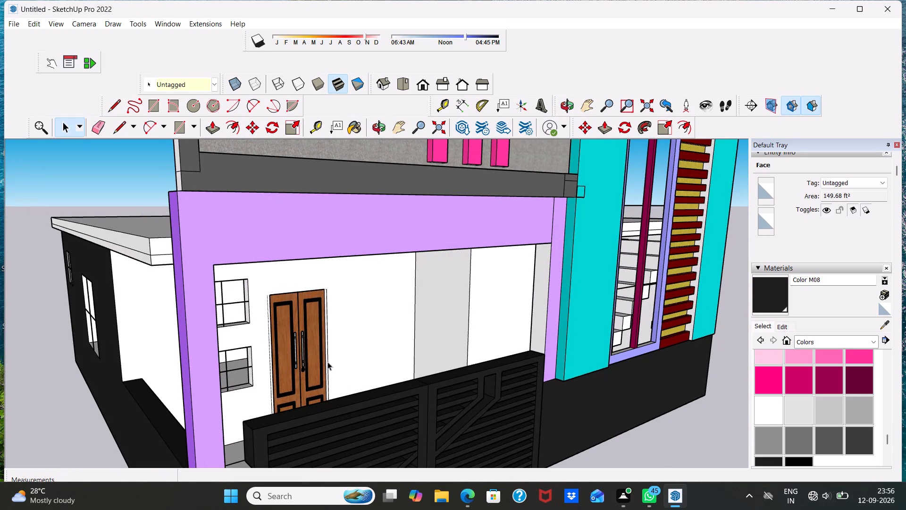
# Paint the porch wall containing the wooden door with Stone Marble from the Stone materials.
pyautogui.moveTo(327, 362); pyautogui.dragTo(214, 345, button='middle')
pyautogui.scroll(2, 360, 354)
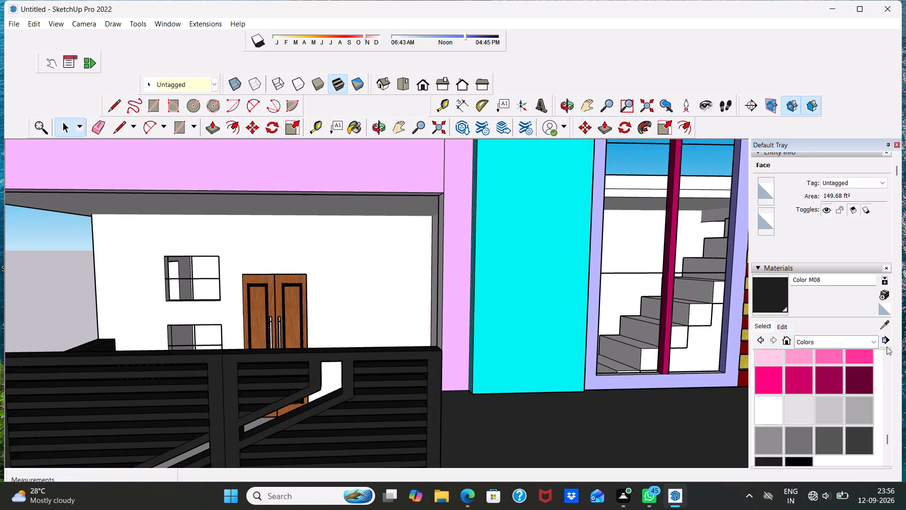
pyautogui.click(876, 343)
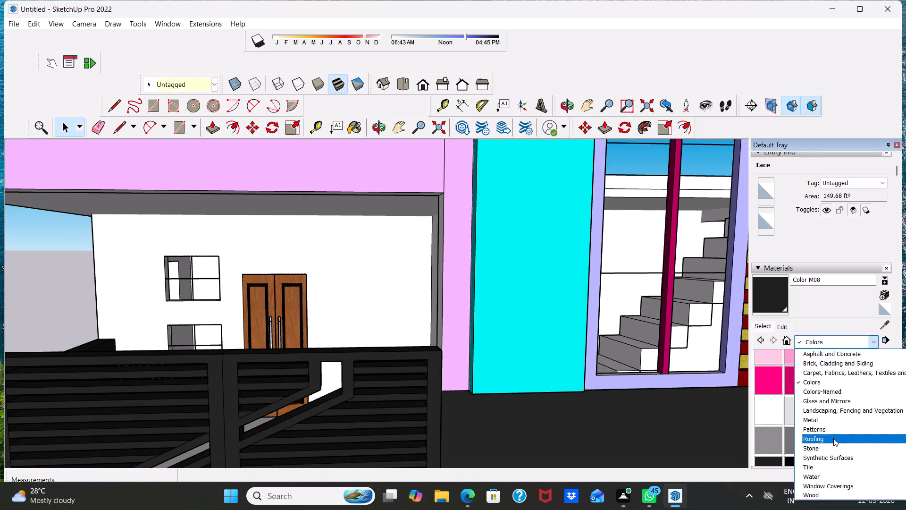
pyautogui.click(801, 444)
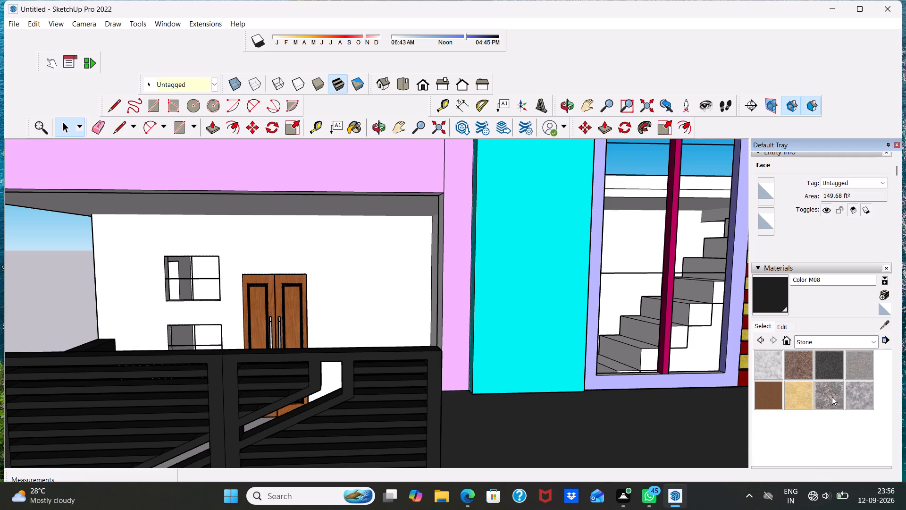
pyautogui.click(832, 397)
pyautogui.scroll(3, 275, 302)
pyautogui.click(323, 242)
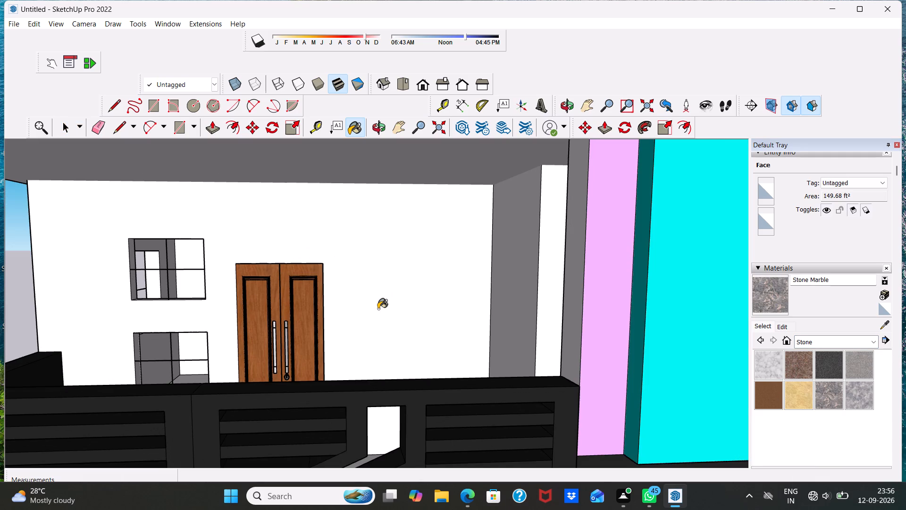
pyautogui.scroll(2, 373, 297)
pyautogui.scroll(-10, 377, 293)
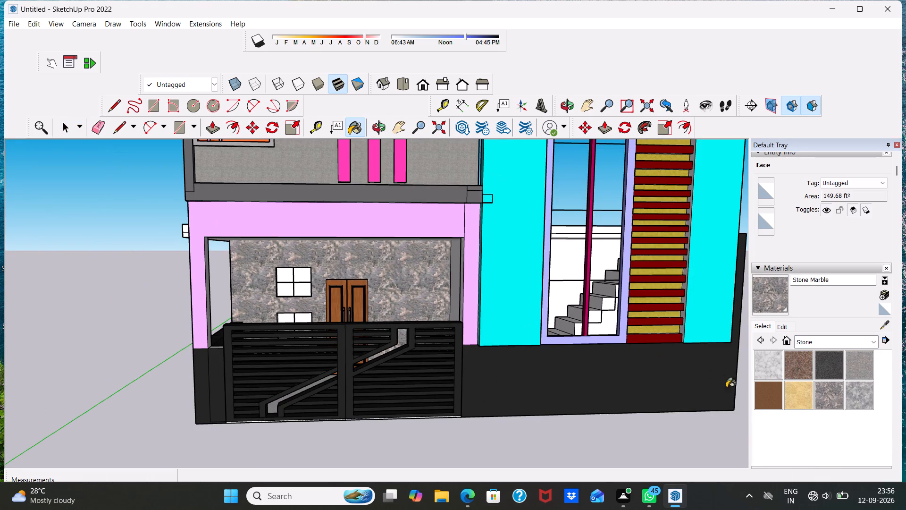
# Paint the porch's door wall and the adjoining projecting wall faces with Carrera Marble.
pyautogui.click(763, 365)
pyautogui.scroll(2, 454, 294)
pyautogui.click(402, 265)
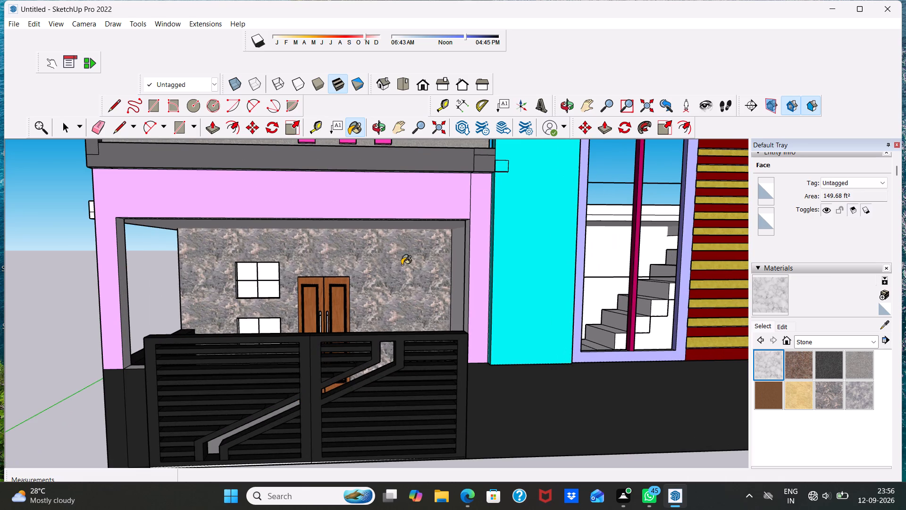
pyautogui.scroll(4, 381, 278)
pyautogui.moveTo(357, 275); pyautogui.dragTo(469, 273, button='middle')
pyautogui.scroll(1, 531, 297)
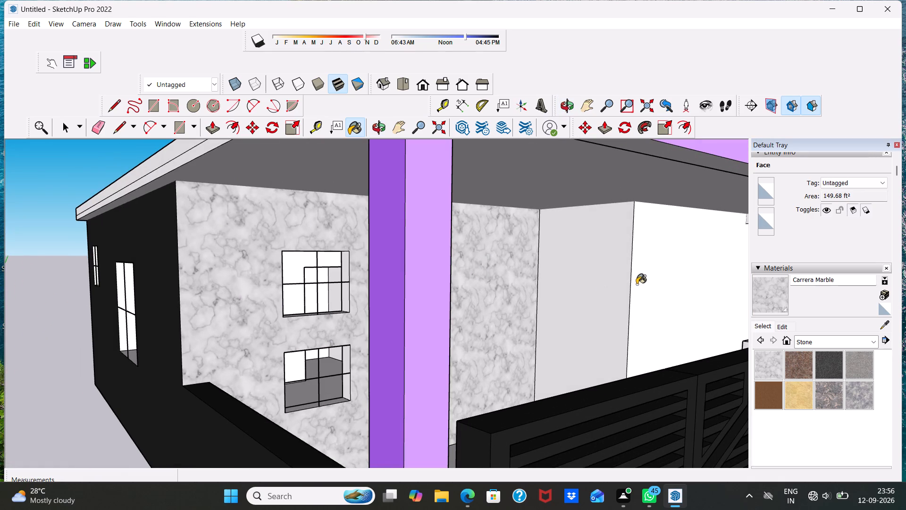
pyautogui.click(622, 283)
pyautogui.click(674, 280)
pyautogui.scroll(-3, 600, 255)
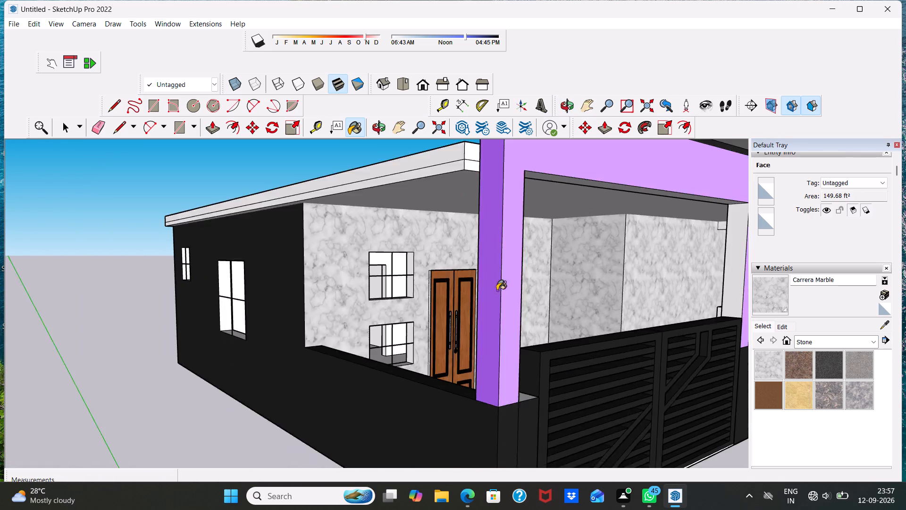
# Paint the wall behind the staircase and the staircase itself with Carrera Marble.
pyautogui.scroll(-5, 497, 290)
pyautogui.scroll(3, 606, 285)
pyautogui.moveTo(599, 286); pyautogui.dragTo(509, 280, button='middle')
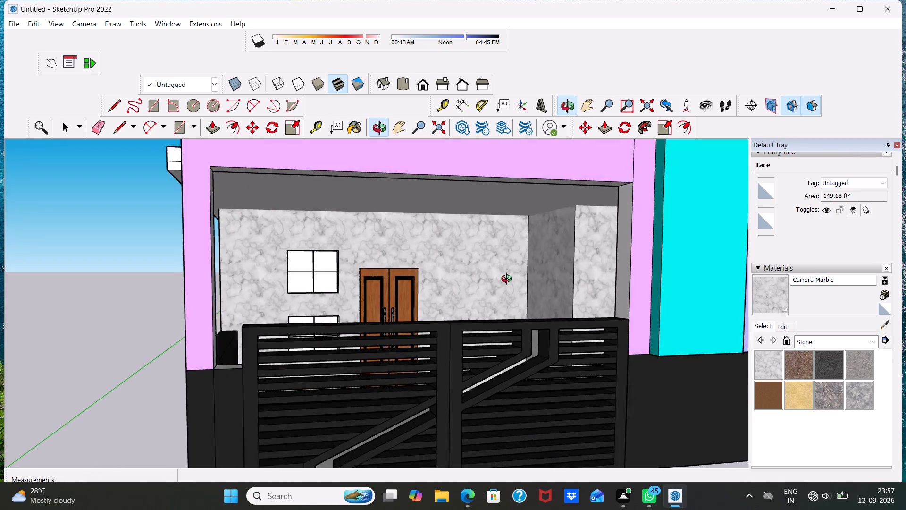
pyautogui.moveTo(509, 280); pyautogui.dragTo(506, 287, button='middle')
pyautogui.moveTo(506, 292); pyautogui.dragTo(634, 281, button='middle')
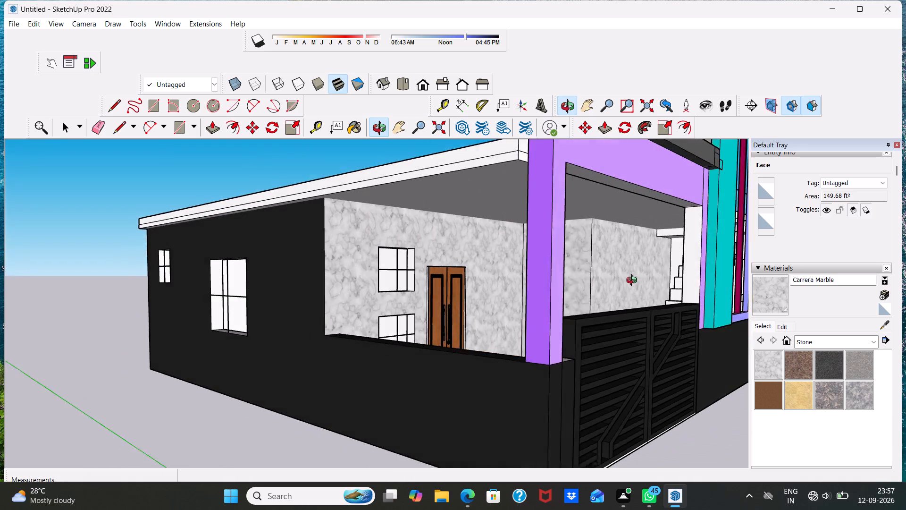
pyautogui.moveTo(634, 281); pyautogui.dragTo(637, 277, button='middle')
pyautogui.moveTo(554, 275); pyautogui.dragTo(637, 294, button='middle')
pyautogui.scroll(3, 544, 275)
pyautogui.click(536, 255)
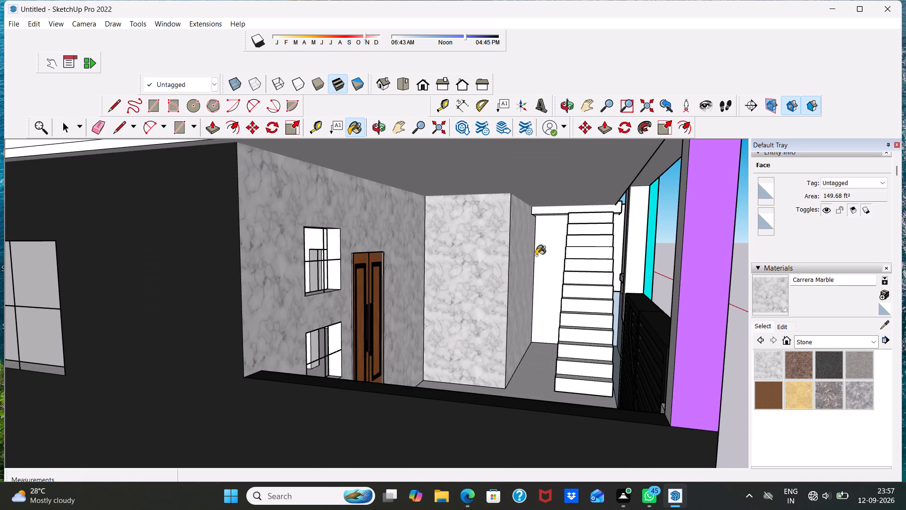
pyautogui.click(551, 203)
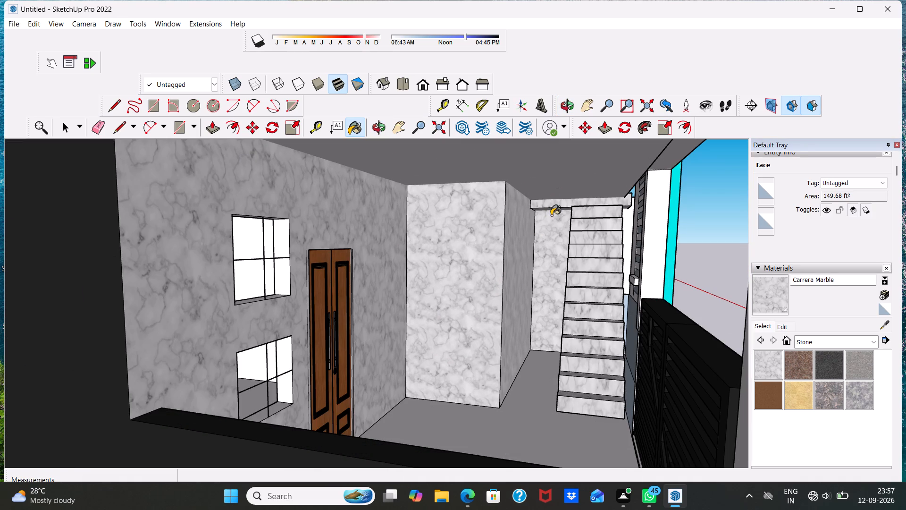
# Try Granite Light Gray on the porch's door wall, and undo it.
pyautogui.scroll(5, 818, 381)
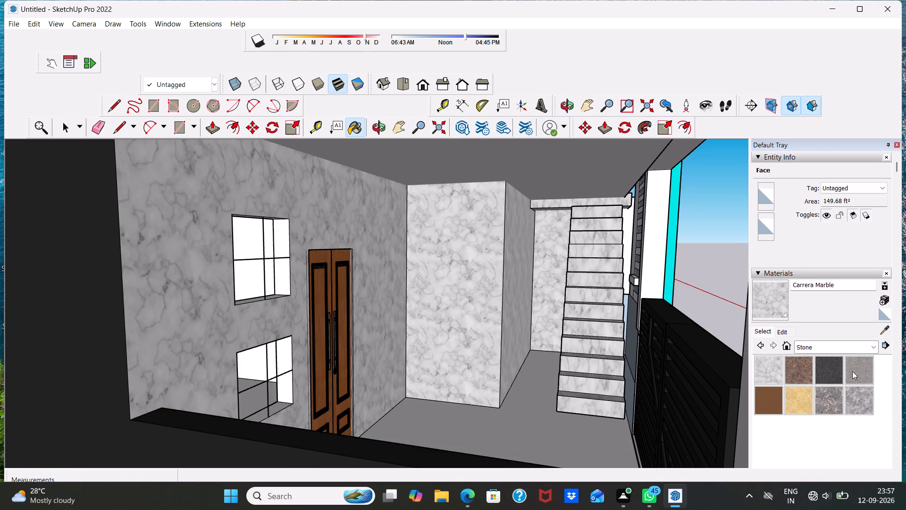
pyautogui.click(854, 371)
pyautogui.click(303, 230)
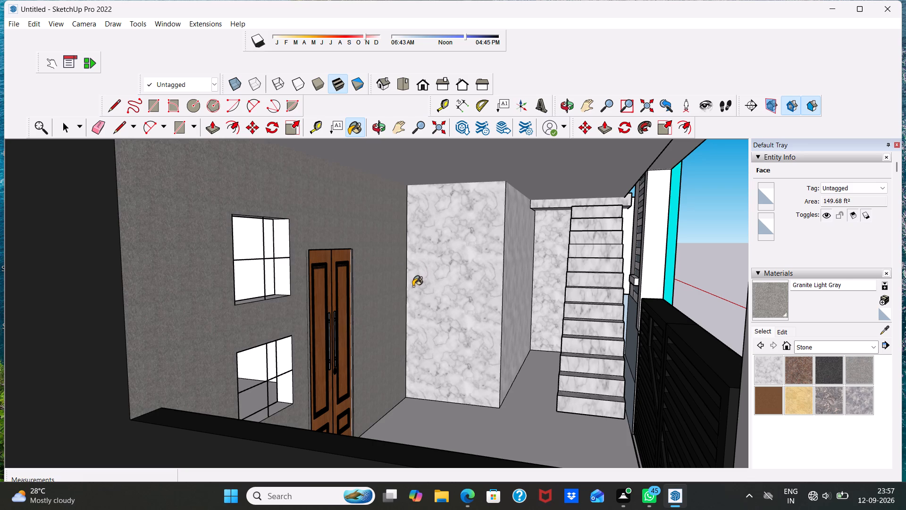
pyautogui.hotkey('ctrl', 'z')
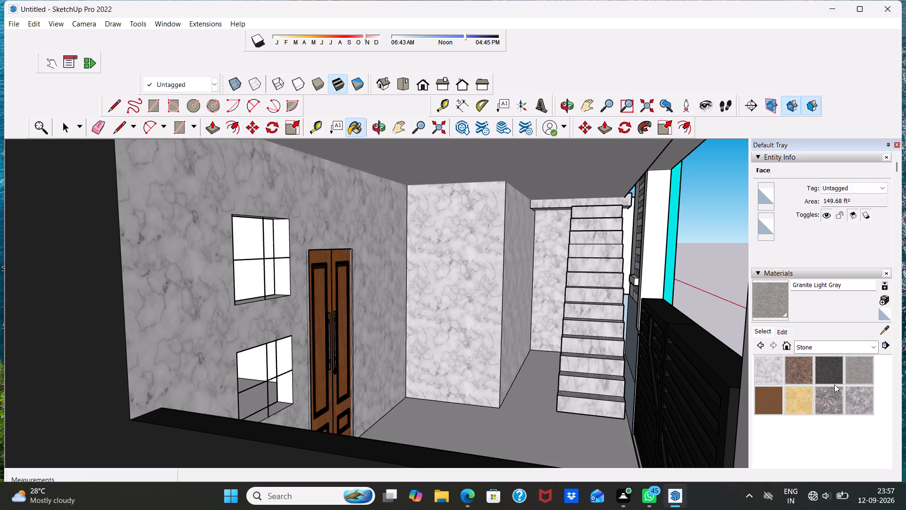
# Paint the porch's door wall and both visible faces of the projecting wall beside it with Stone Vein Gray.
pyautogui.click(862, 406)
pyautogui.click(192, 242)
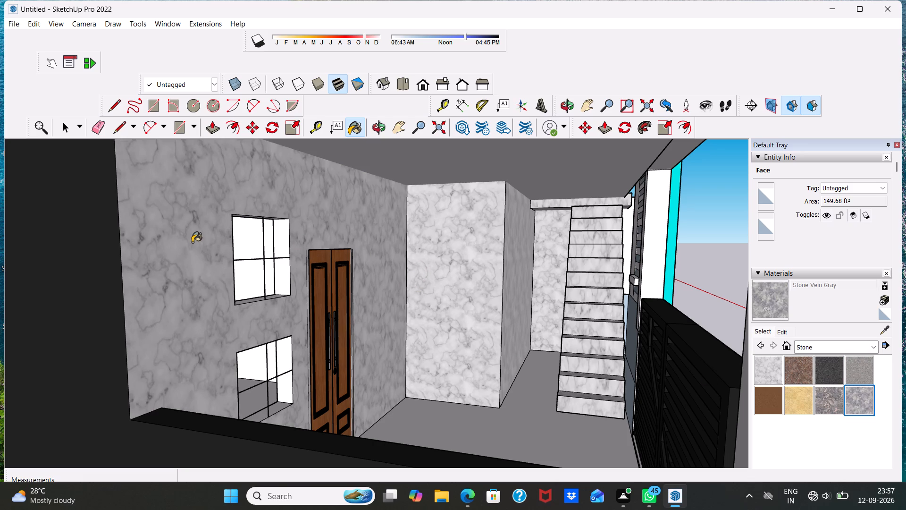
pyautogui.click(442, 293)
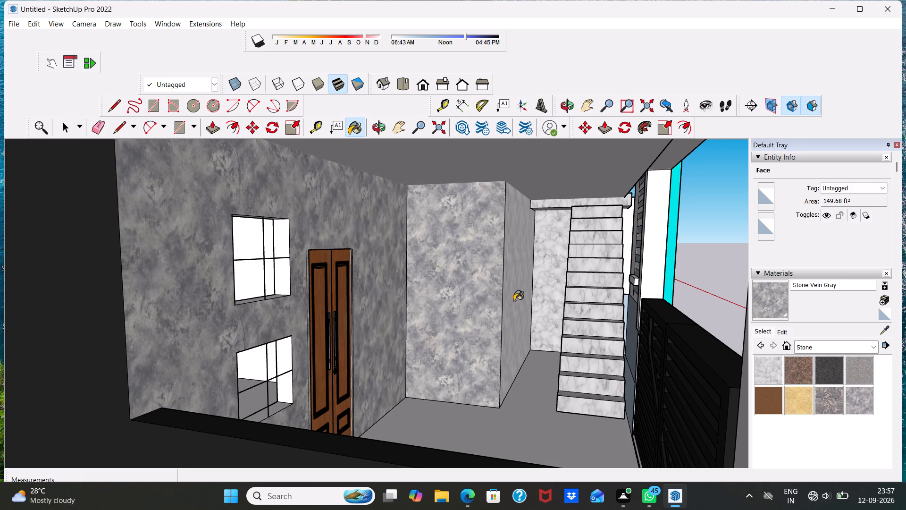
pyautogui.click(474, 291)
pyautogui.click(509, 290)
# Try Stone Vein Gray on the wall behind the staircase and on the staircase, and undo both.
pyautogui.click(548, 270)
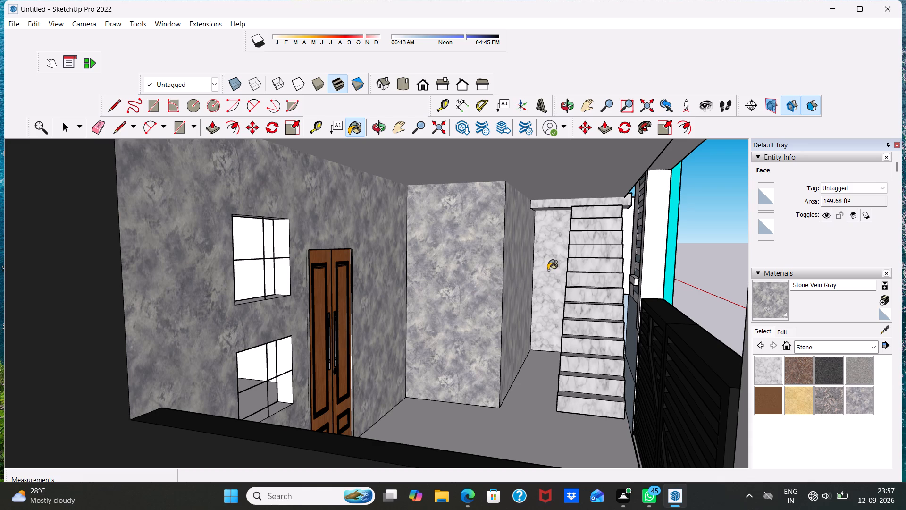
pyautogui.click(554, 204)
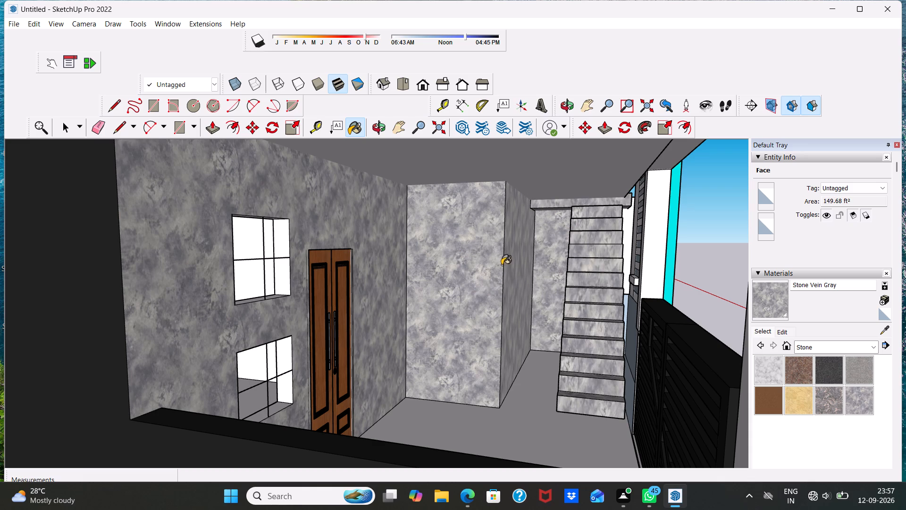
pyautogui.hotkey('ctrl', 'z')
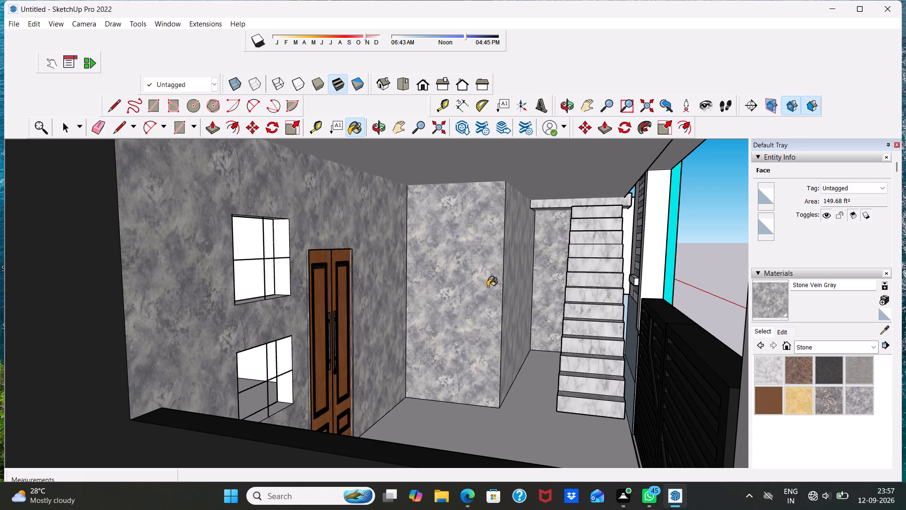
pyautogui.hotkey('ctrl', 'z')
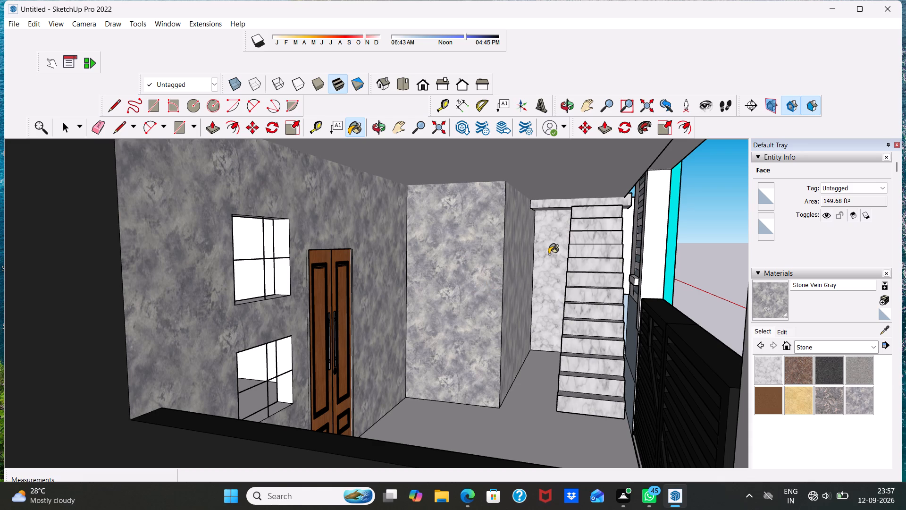
# Paint the wall behind the staircase with Stone Vein Gray.
pyautogui.click(541, 251)
# Examine the house front, the porch walls and the staircase behind the tower opening from several angles.
pyautogui.moveTo(540, 266); pyautogui.dragTo(315, 285, button='middle')
pyautogui.scroll(2, 227, 314)
pyautogui.scroll(-4, 246, 289)
pyautogui.scroll(4, 210, 290)
pyautogui.scroll(-5, 208, 285)
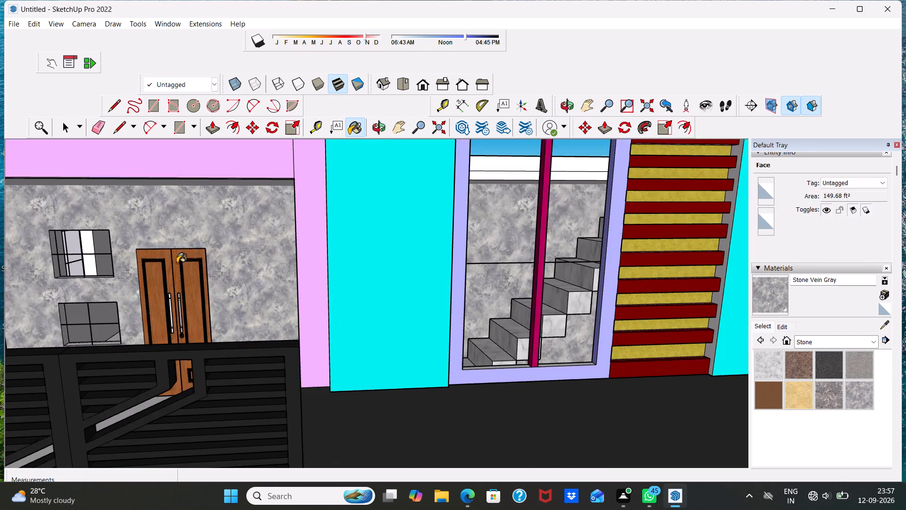
pyautogui.moveTo(167, 290); pyautogui.dragTo(211, 263, button='middle')
pyautogui.scroll(-11, 200, 253)
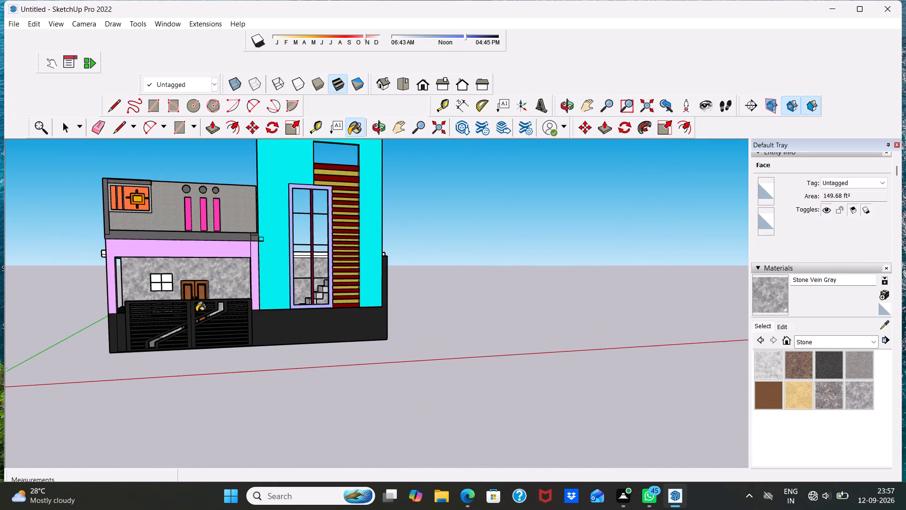
pyautogui.moveTo(202, 280); pyautogui.dragTo(171, 352, button='middle')
pyautogui.scroll(3, 232, 284)
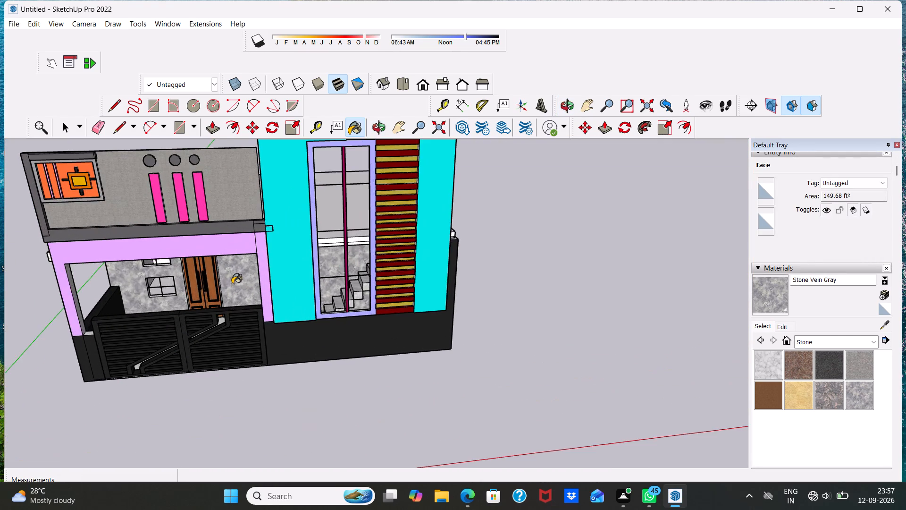
pyautogui.scroll(7, 341, 260)
pyautogui.scroll(-2, 309, 243)
pyautogui.scroll(3, 320, 243)
pyautogui.scroll(-1, 320, 241)
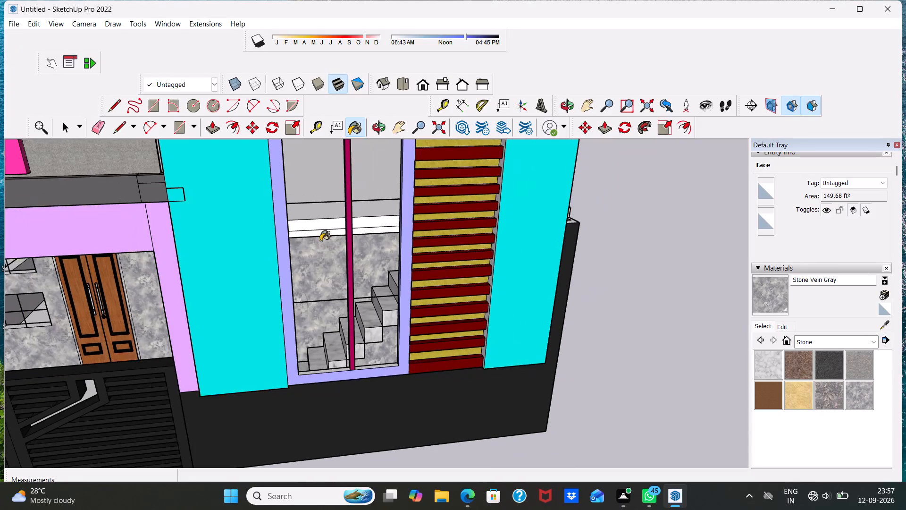
pyautogui.moveTo(320, 241); pyautogui.dragTo(225, 326, button='middle')
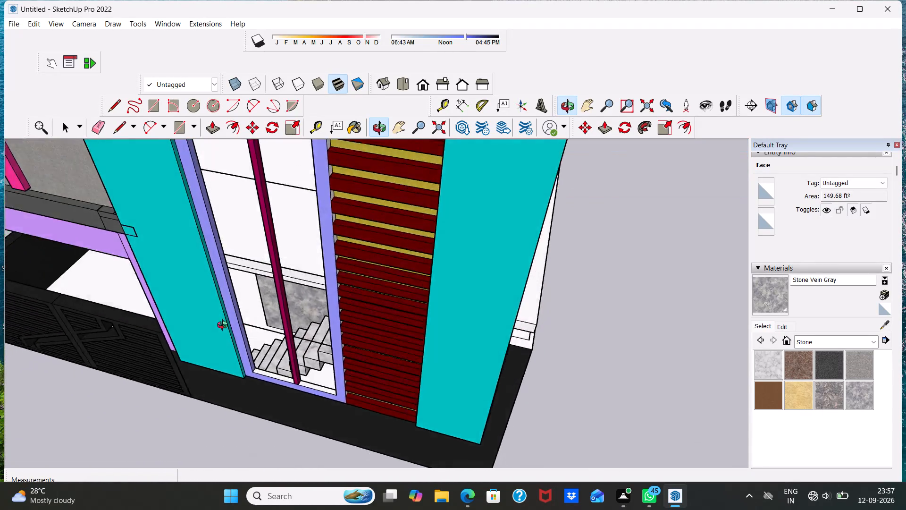
pyautogui.moveTo(225, 326); pyautogui.dragTo(319, 286, button='middle')
pyautogui.scroll(-7, 296, 235)
pyautogui.moveTo(230, 306); pyautogui.dragTo(252, 253, button='middle')
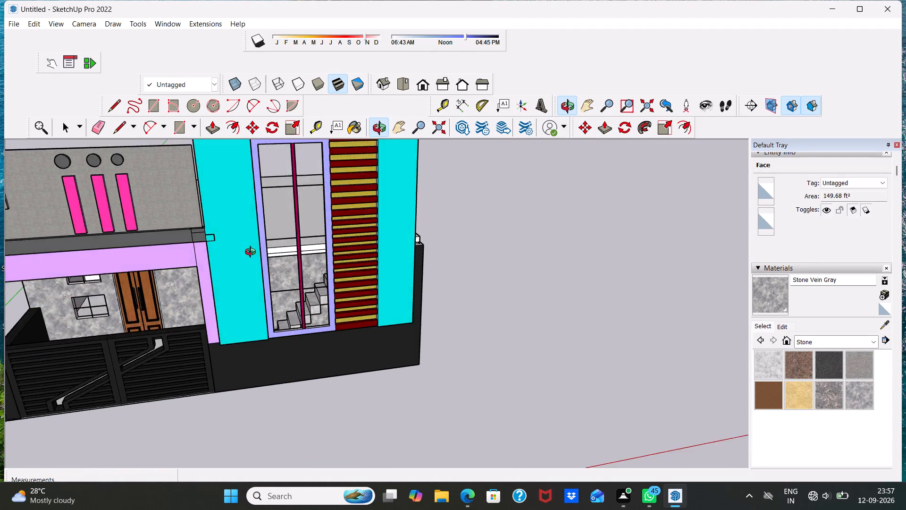
pyautogui.moveTo(252, 253); pyautogui.dragTo(299, 205, button='middle')
pyautogui.scroll(-5, 207, 248)
pyautogui.moveTo(92, 319); pyautogui.dragTo(0, 332, button='middle')
pyautogui.scroll(4, 164, 271)
pyautogui.scroll(-1, 169, 294)
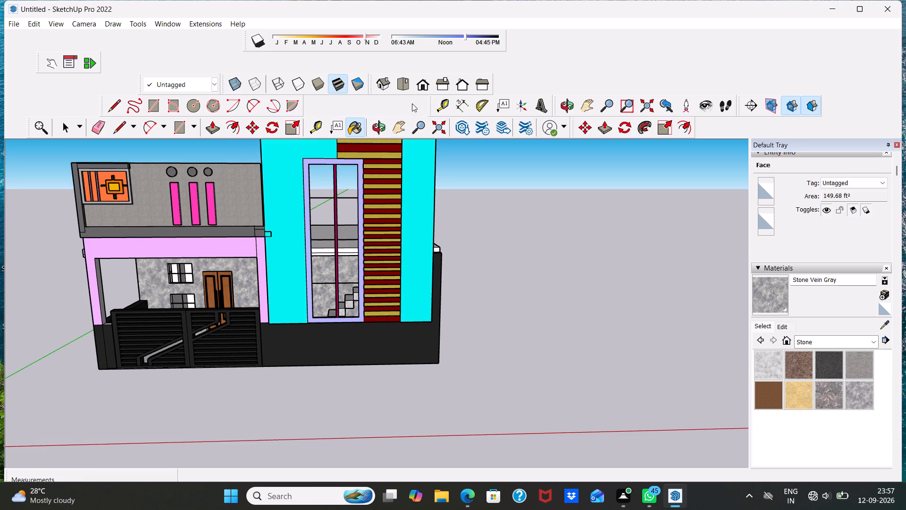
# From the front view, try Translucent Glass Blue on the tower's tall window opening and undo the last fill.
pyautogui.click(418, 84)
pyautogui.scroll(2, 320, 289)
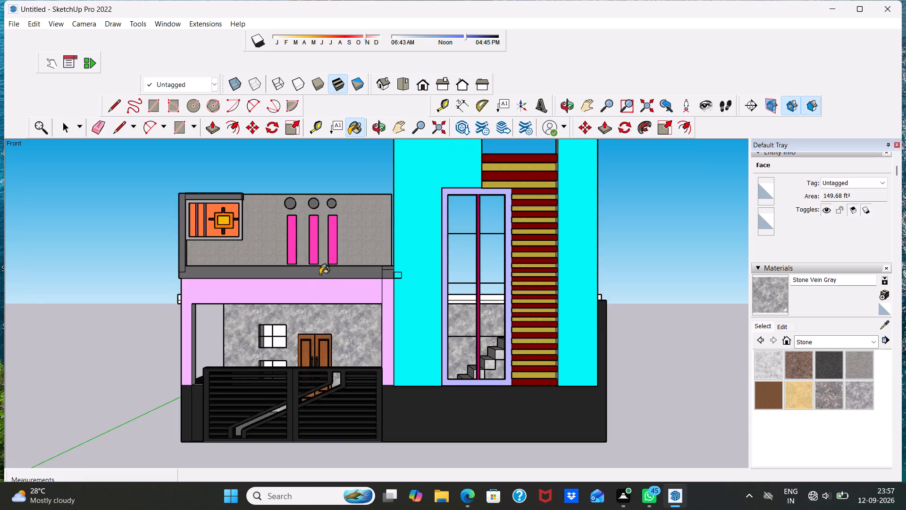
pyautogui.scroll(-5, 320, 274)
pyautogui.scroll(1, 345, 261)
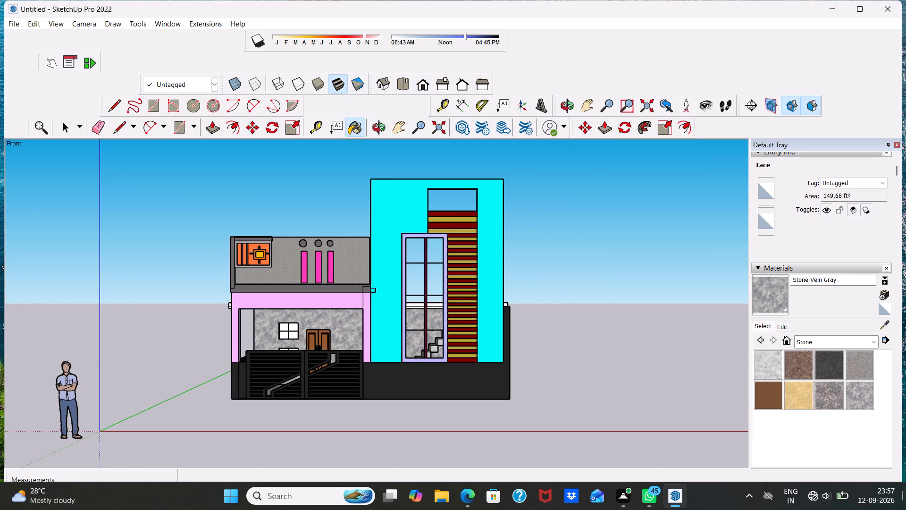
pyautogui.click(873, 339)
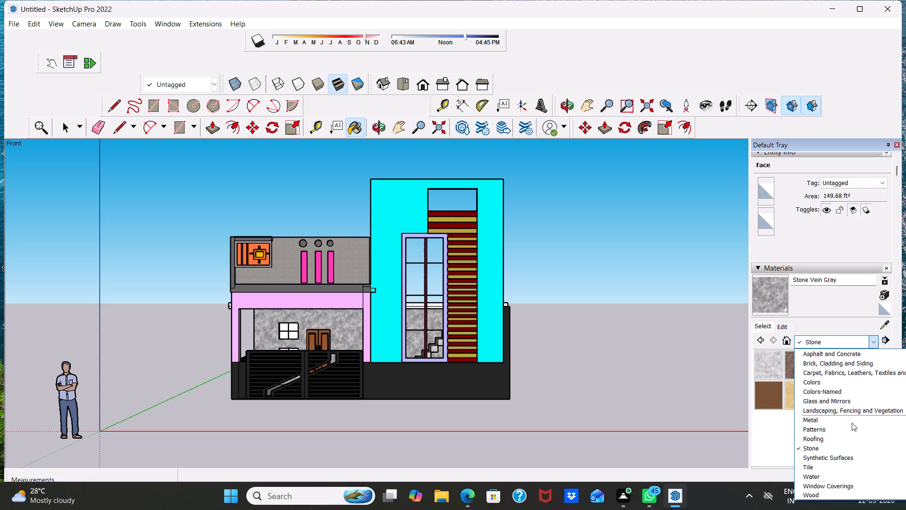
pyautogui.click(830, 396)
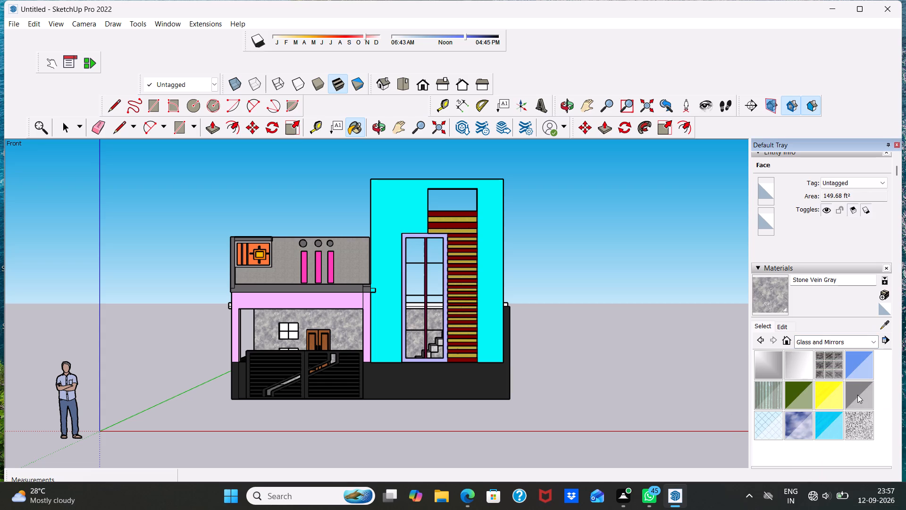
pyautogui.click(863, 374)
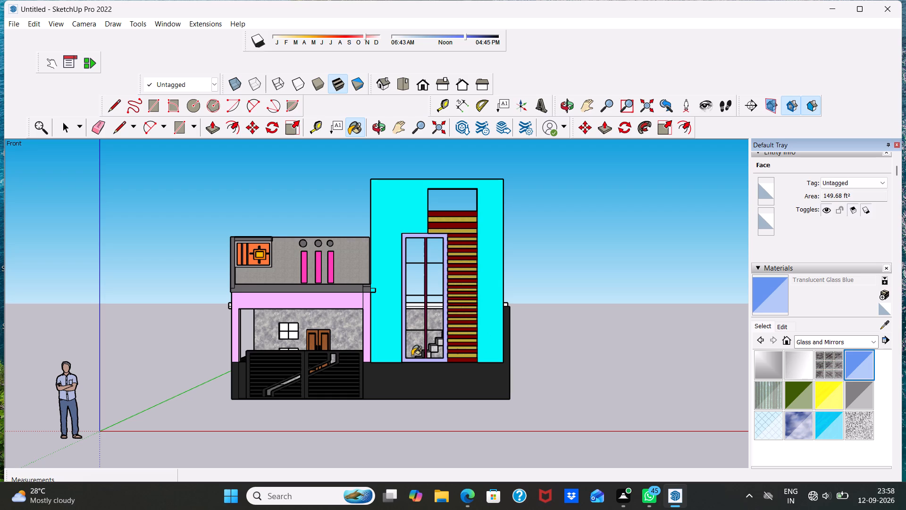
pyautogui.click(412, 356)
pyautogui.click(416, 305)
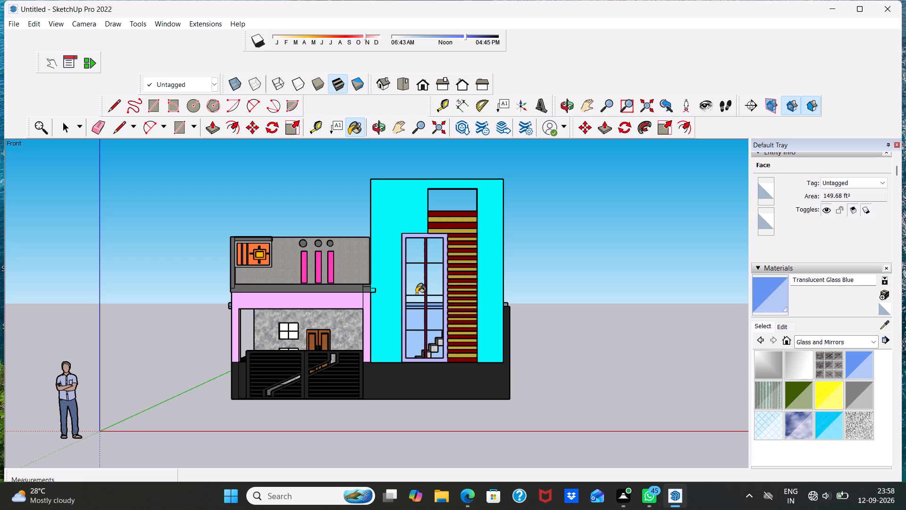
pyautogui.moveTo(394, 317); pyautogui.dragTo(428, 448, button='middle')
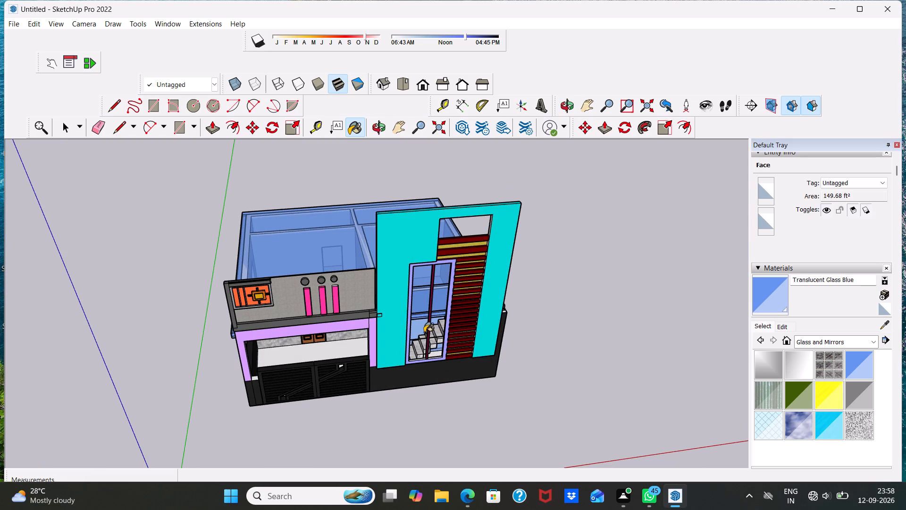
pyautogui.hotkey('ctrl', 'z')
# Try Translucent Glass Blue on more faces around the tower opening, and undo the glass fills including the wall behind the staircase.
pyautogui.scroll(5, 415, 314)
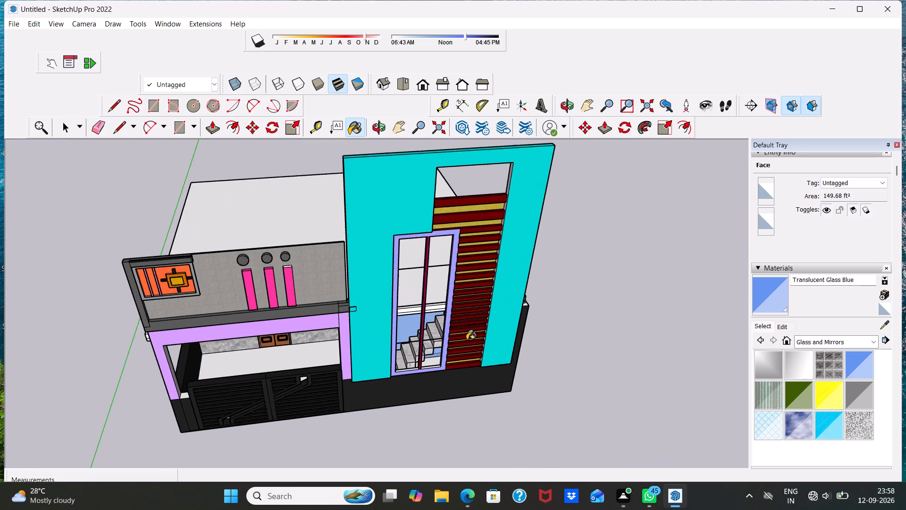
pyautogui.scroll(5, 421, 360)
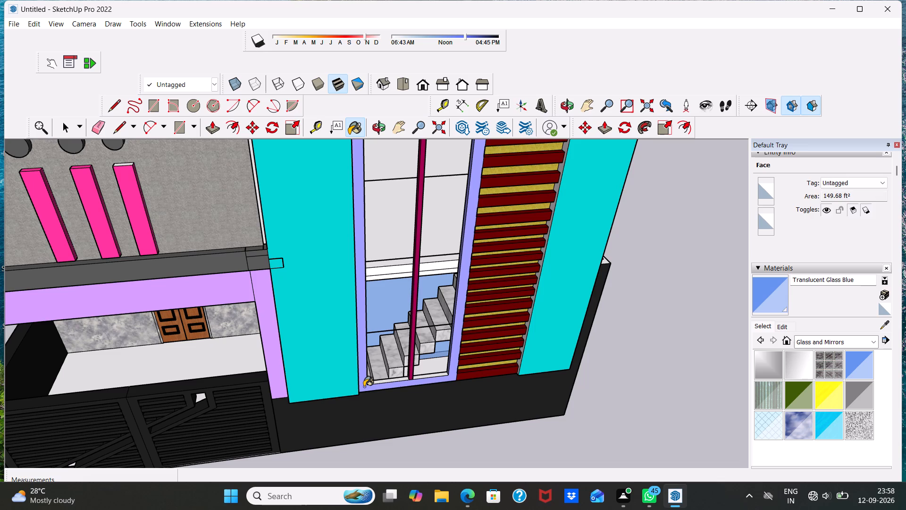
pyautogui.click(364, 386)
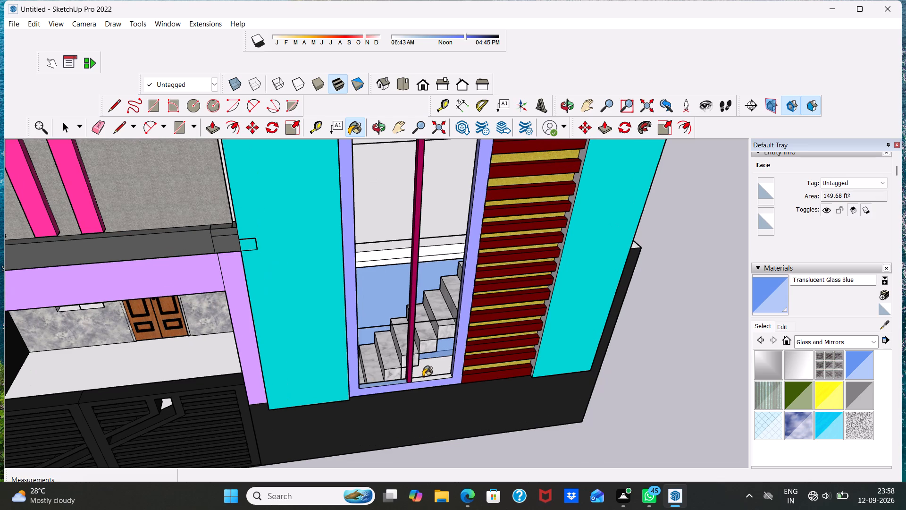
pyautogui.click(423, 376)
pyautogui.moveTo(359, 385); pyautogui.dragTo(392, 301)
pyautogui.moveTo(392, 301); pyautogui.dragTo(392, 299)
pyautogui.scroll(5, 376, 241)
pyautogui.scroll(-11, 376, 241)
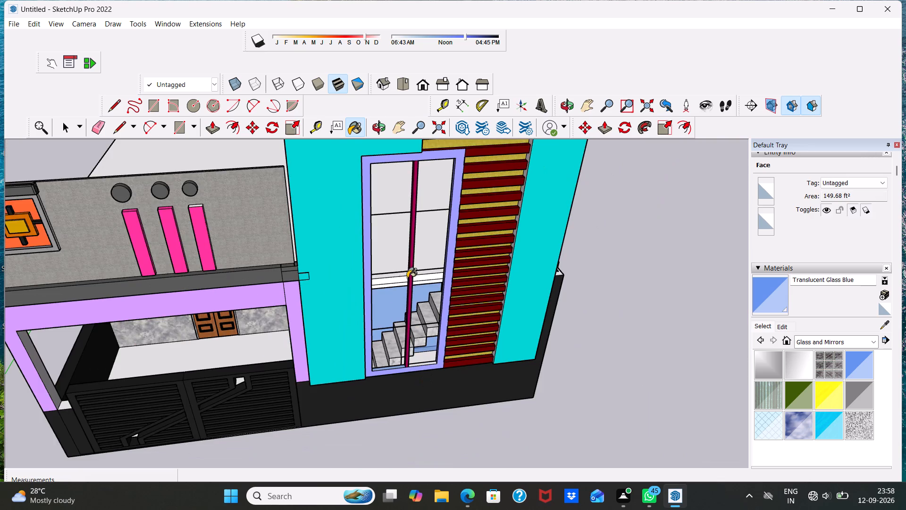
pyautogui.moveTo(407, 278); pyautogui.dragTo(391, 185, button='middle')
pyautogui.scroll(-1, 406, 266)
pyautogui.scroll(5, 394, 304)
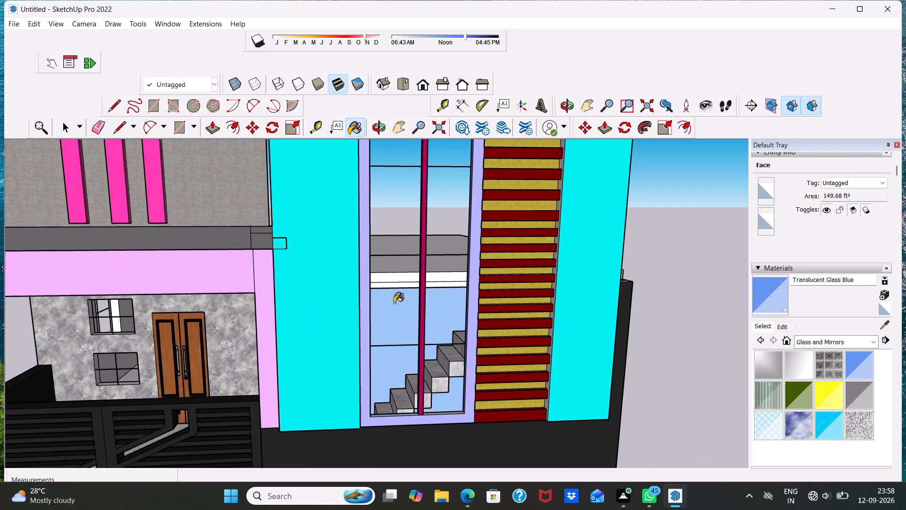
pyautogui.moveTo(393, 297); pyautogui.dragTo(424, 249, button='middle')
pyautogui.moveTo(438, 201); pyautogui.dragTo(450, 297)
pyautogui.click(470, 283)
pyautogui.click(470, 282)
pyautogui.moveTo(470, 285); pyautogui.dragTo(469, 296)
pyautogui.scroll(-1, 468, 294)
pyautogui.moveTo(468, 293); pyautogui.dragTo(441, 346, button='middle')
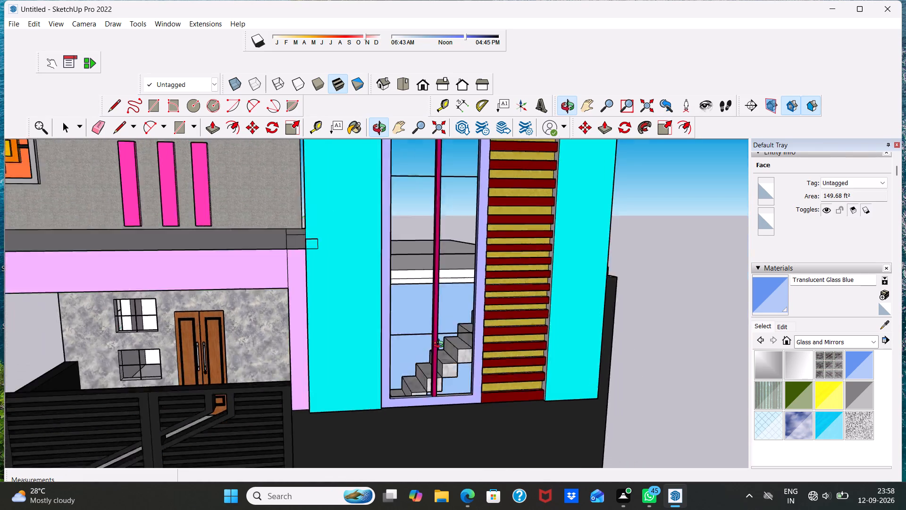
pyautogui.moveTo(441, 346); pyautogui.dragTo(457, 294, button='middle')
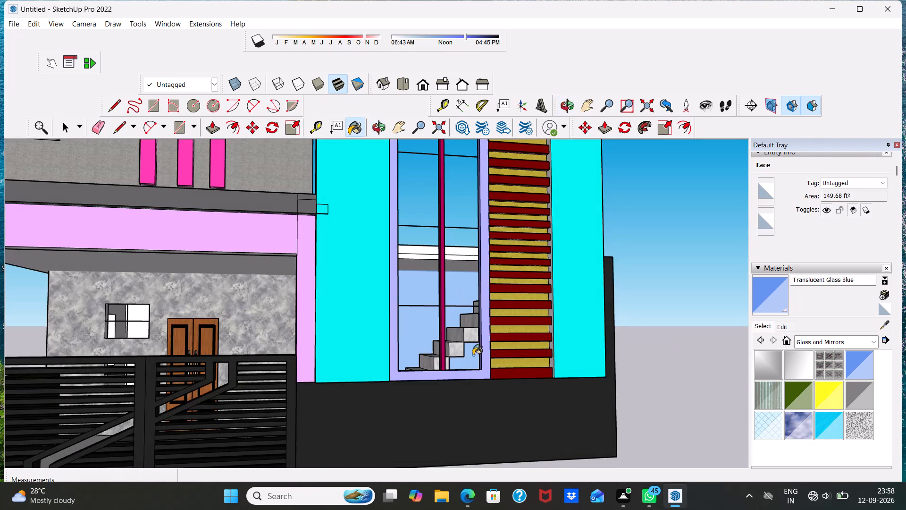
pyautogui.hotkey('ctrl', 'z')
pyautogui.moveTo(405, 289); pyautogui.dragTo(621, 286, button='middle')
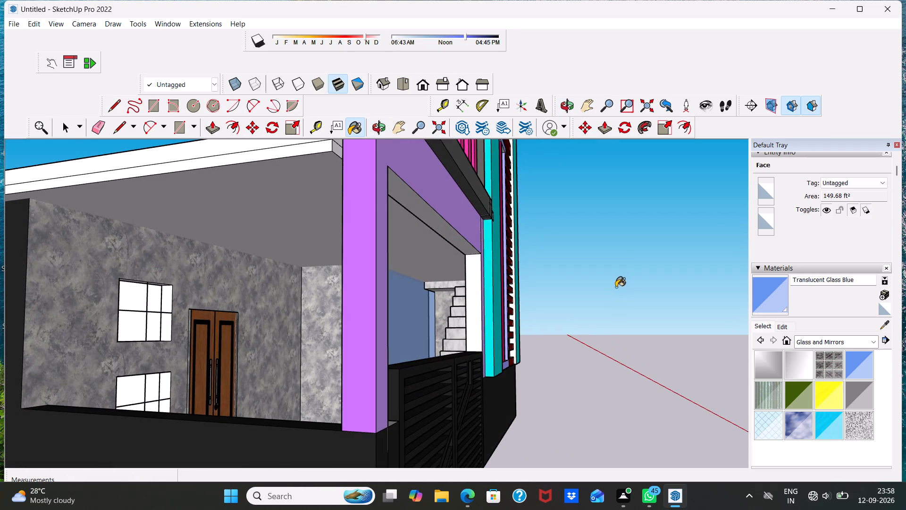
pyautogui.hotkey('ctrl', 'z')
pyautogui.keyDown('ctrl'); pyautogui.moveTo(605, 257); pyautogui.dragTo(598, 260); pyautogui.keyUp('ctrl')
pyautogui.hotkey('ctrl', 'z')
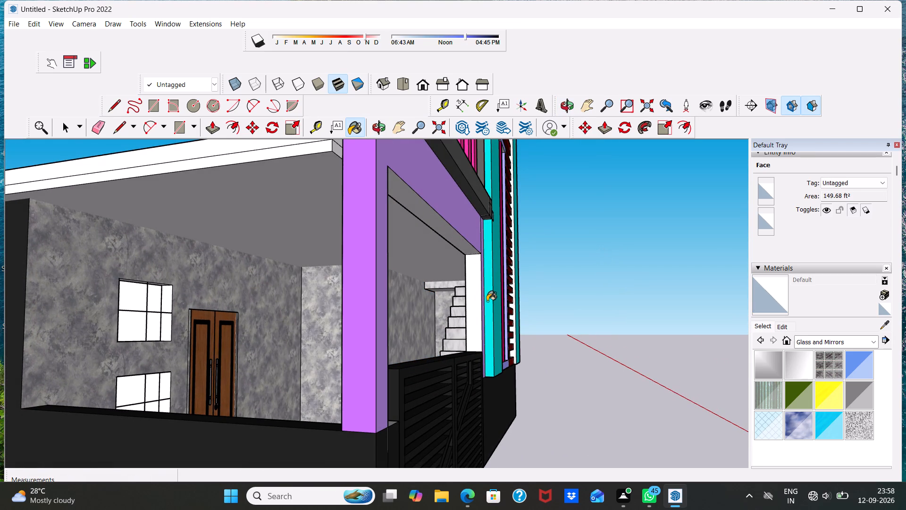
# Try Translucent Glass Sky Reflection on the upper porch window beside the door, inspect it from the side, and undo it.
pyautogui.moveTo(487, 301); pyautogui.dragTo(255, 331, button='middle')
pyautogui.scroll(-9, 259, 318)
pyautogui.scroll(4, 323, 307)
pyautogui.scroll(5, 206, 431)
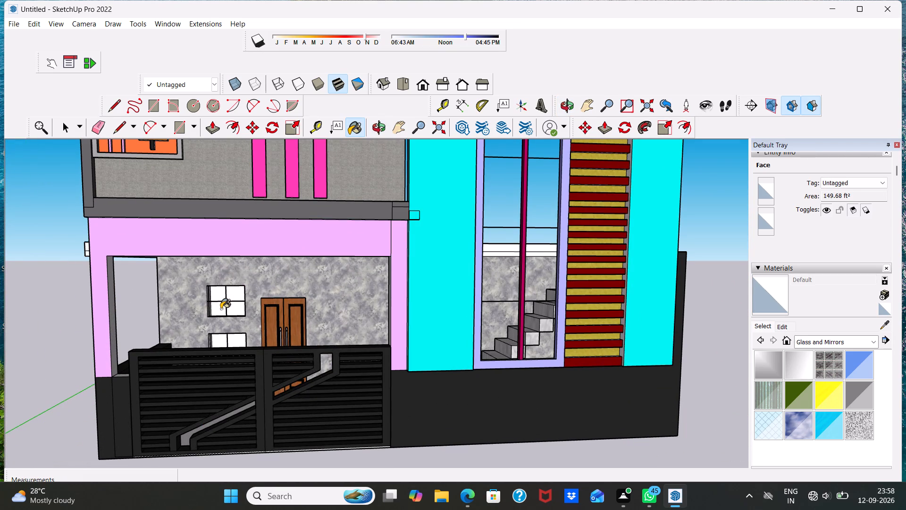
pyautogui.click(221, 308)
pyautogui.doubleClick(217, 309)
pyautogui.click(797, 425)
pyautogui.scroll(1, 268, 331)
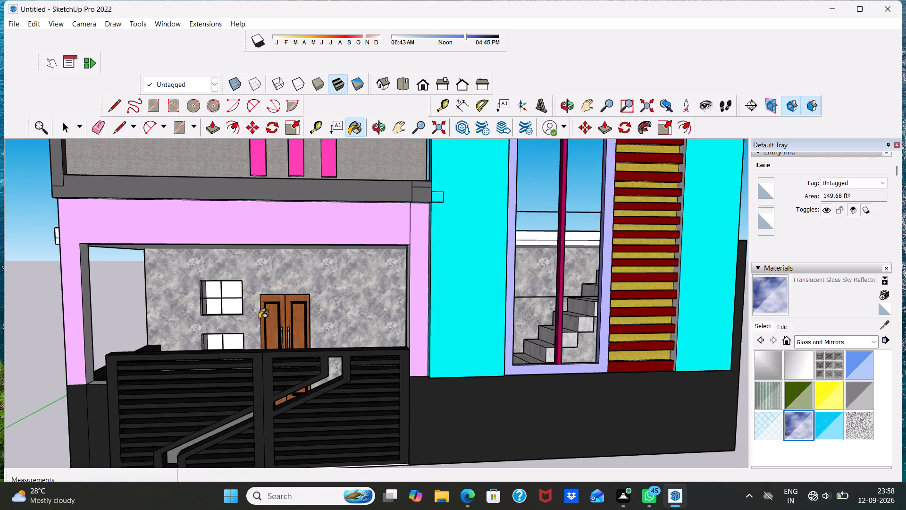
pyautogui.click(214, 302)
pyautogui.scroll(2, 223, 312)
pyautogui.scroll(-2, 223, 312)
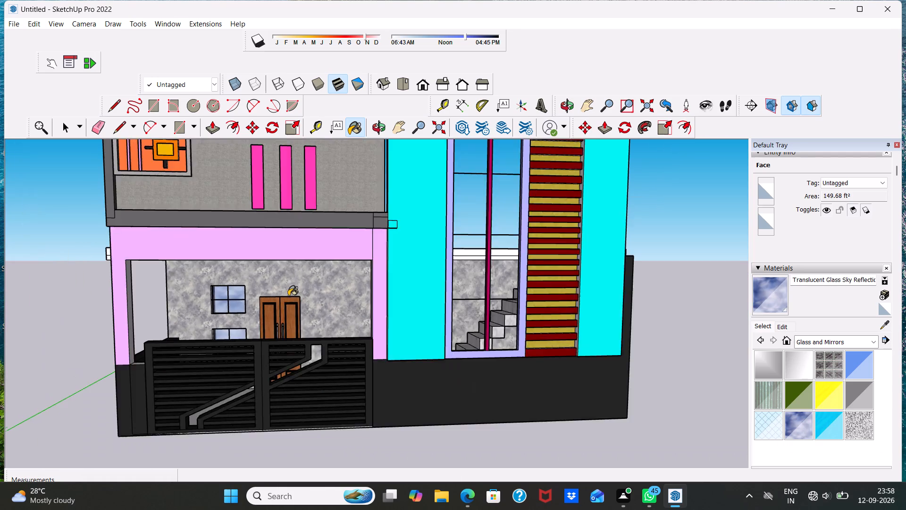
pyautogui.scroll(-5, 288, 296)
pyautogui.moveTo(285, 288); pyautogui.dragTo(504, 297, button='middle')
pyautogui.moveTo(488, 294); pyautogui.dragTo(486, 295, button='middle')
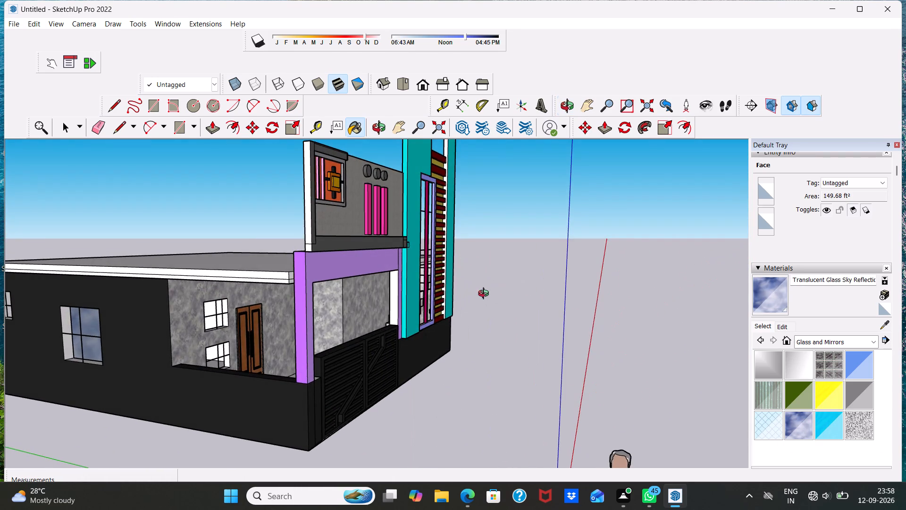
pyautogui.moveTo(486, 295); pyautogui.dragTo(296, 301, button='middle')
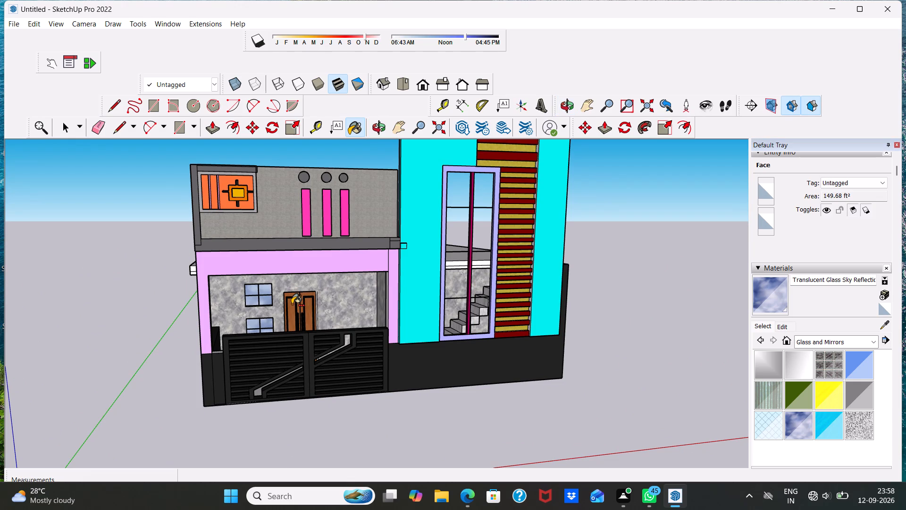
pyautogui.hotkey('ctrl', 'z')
# Paint the upper porch window beside the wooden door with Translucent Glass Sky Reflection.
pyautogui.moveTo(271, 320); pyautogui.dragTo(257, 323, button='middle')
pyautogui.scroll(3, 260, 309)
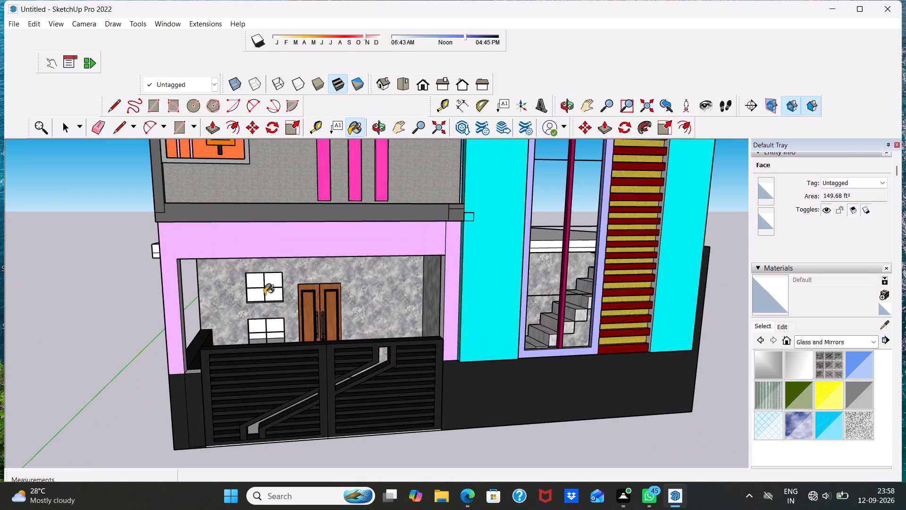
pyautogui.click(259, 288)
pyautogui.click(255, 293)
pyautogui.scroll(7, 255, 293)
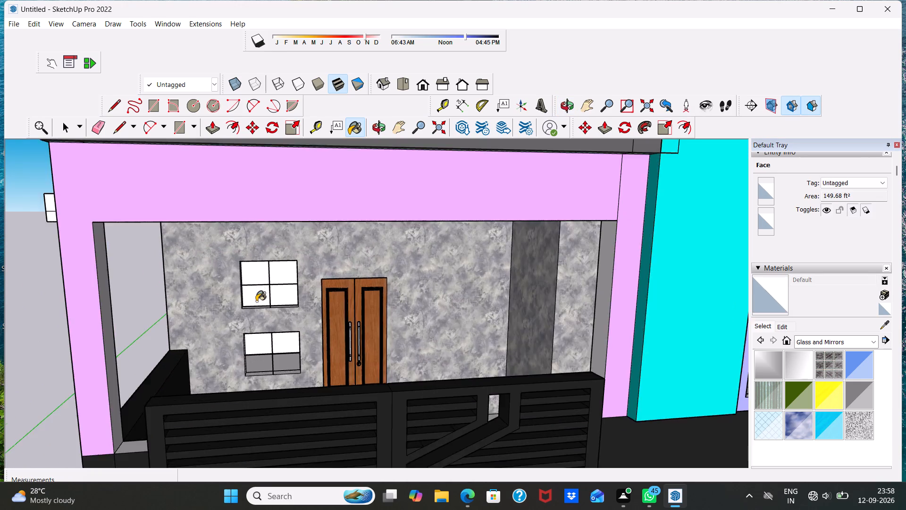
pyautogui.scroll(3, 256, 301)
pyautogui.click(256, 291)
pyautogui.scroll(-6, 256, 293)
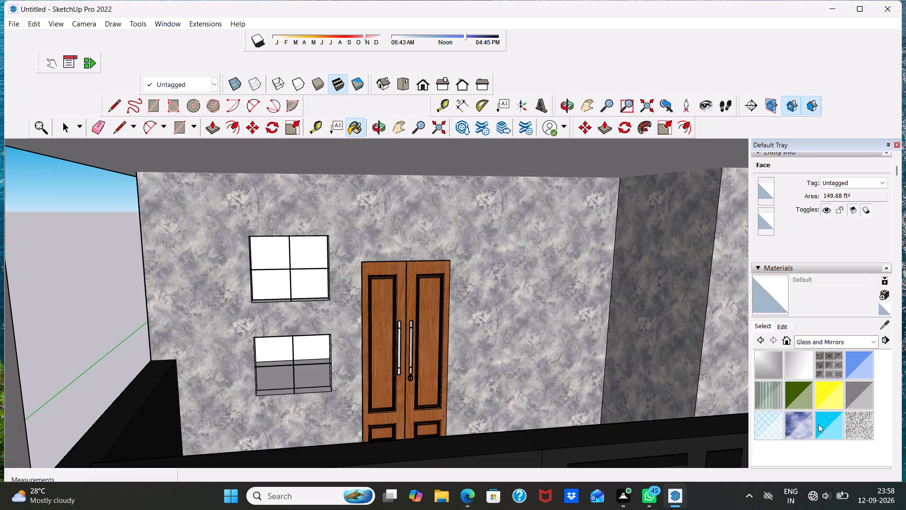
pyautogui.click(802, 419)
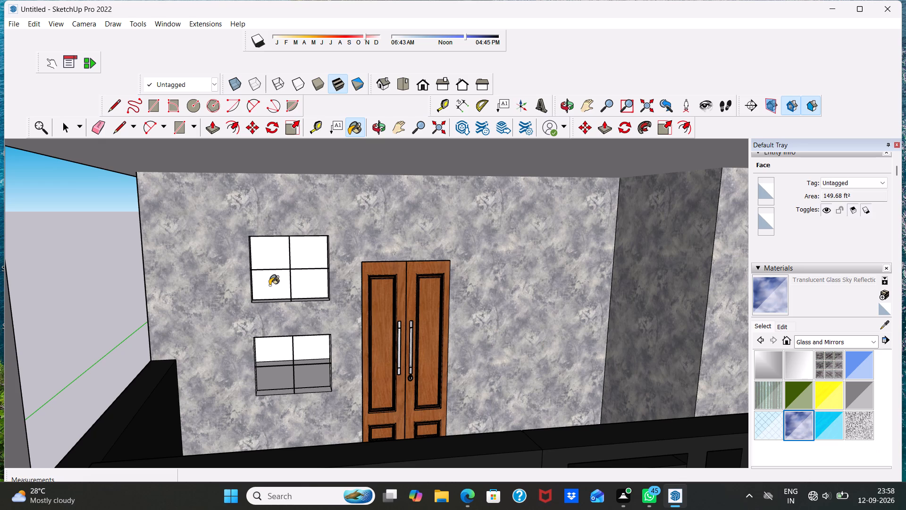
pyautogui.click(269, 284)
pyautogui.scroll(-6, 283, 347)
pyautogui.scroll(4, 286, 364)
pyautogui.scroll(-7, 286, 365)
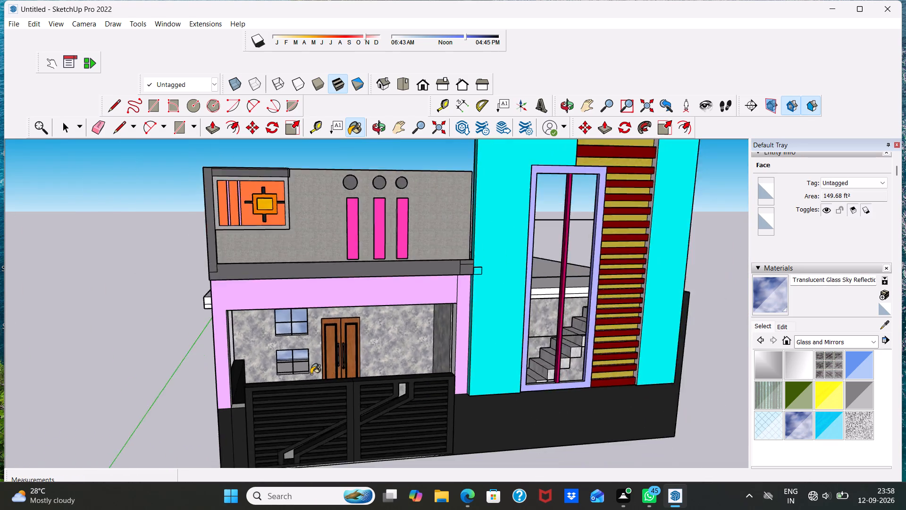
# Paint the flat roof slab with Concrete Aggregate Smoke from the Asphalt and Concrete materials.
pyautogui.scroll(-2, 311, 374)
pyautogui.moveTo(201, 398); pyautogui.dragTo(618, 356, button='middle')
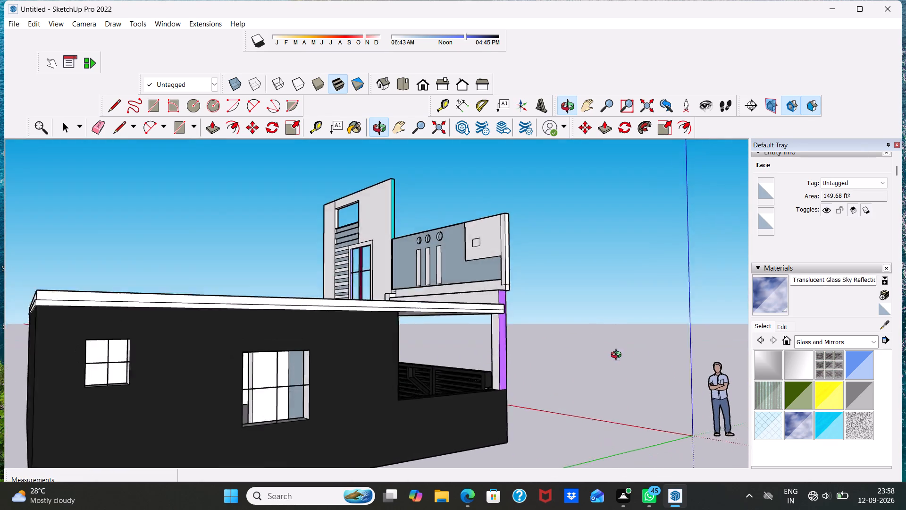
pyautogui.moveTo(618, 356); pyautogui.dragTo(401, 363, button='middle')
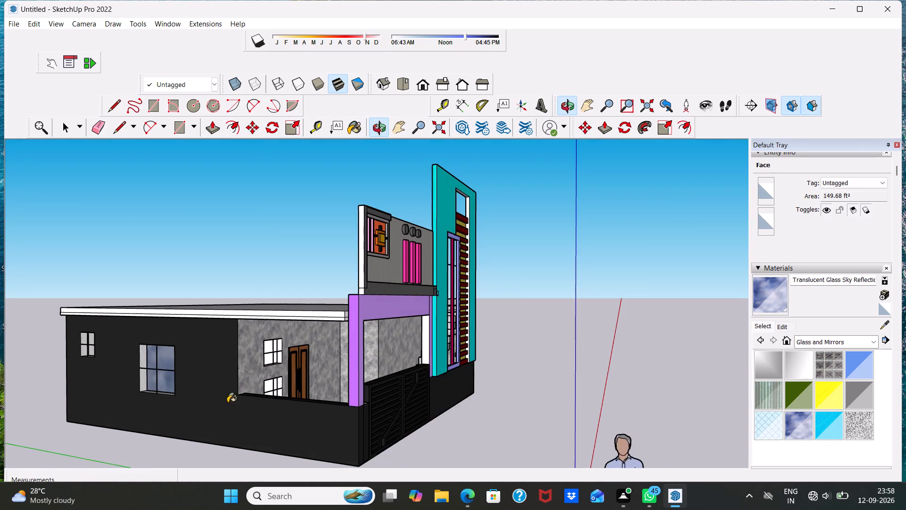
pyautogui.scroll(3, 306, 341)
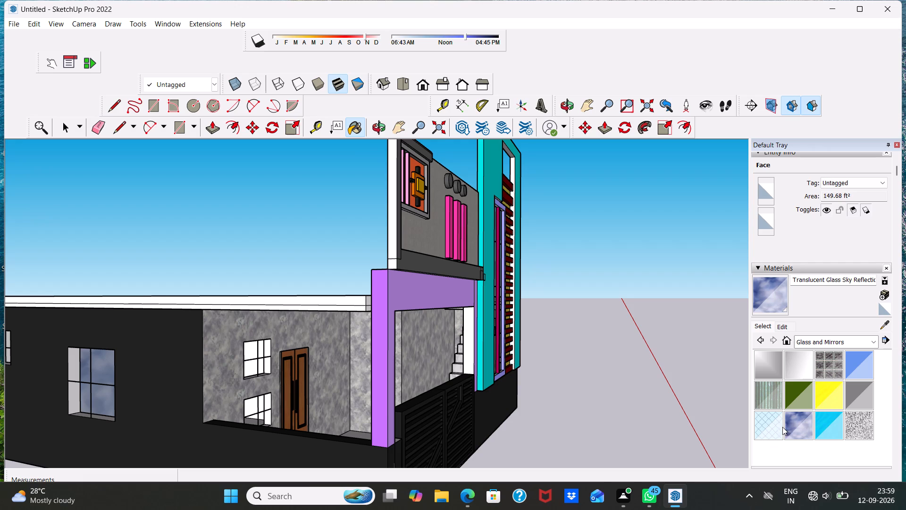
pyautogui.click(872, 339)
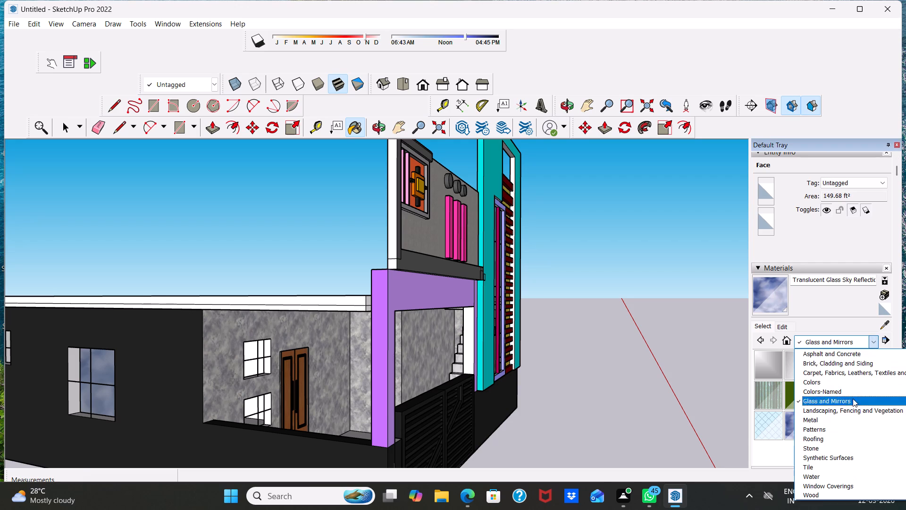
pyautogui.click(833, 349)
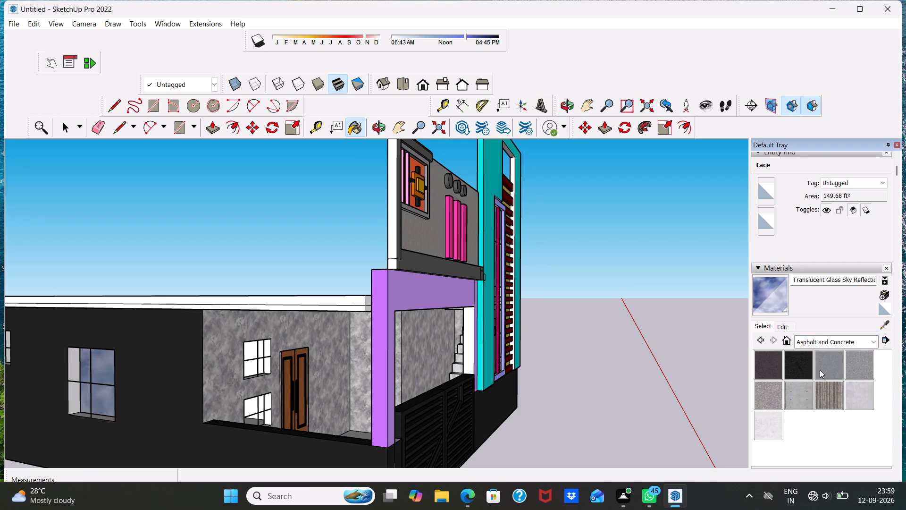
pyautogui.click(818, 360)
pyautogui.click(769, 397)
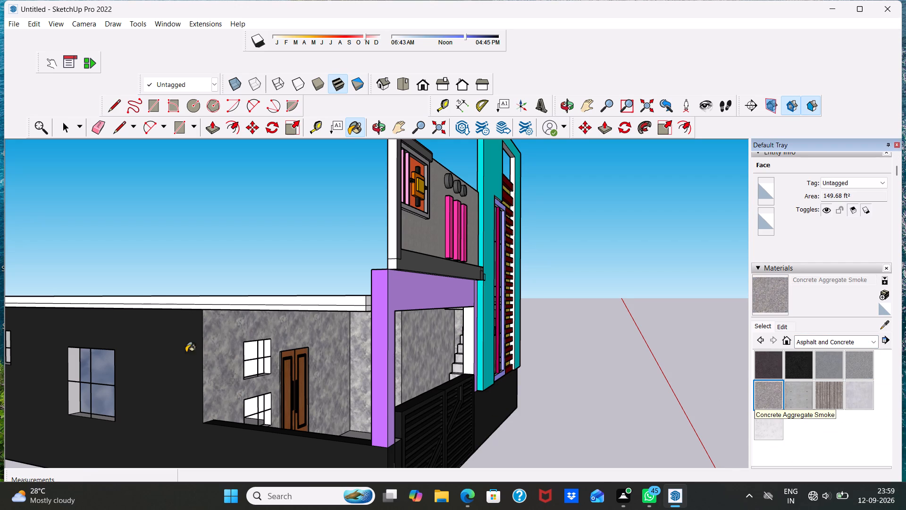
pyautogui.click(231, 302)
# Paint the ledge along the back of the front parapet and the small block beside the tower with Concrete Aggregate Smoke.
pyautogui.scroll(4, 241, 295)
pyautogui.moveTo(241, 294); pyautogui.dragTo(252, 314, button='middle')
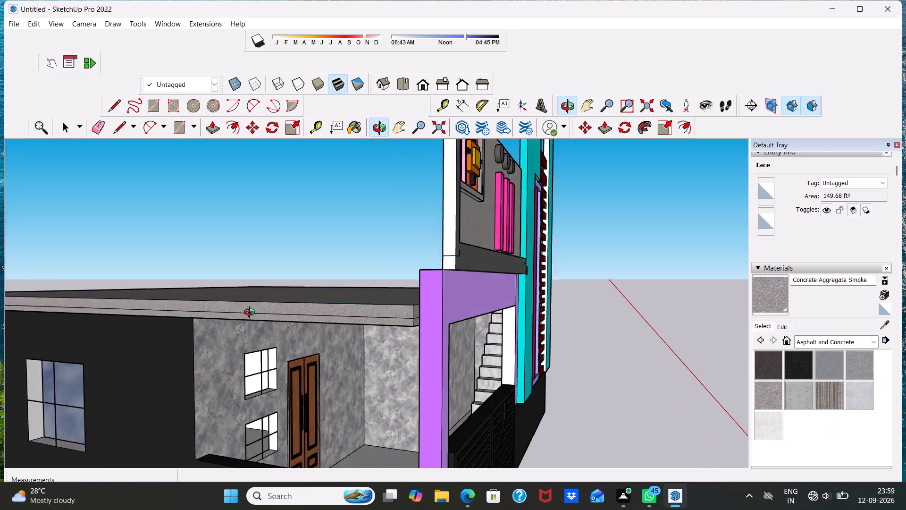
pyautogui.moveTo(252, 314); pyautogui.dragTo(287, 435, button='middle')
pyautogui.scroll(-2, 354, 380)
pyautogui.moveTo(361, 382); pyautogui.dragTo(7, 382, button='middle')
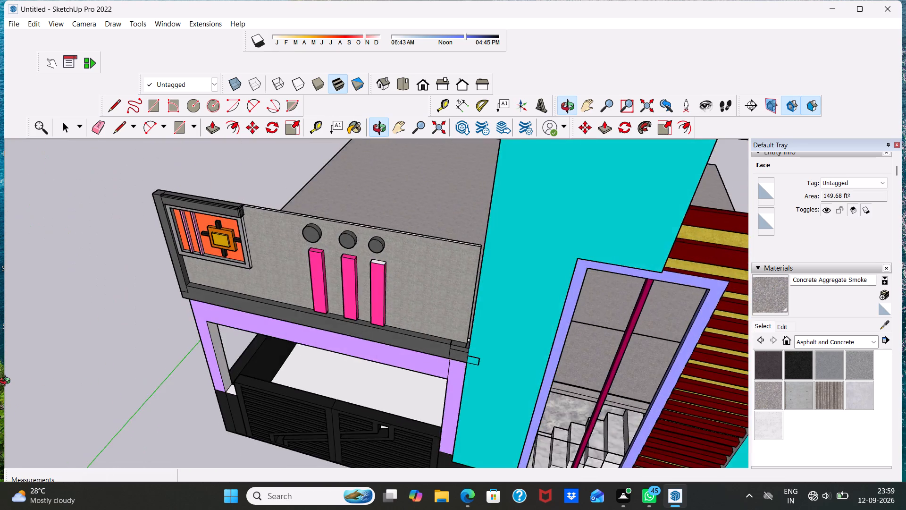
pyautogui.moveTo(7, 382); pyautogui.dragTo(540, 358, button='middle')
pyautogui.scroll(2, 551, 308)
pyautogui.click(538, 296)
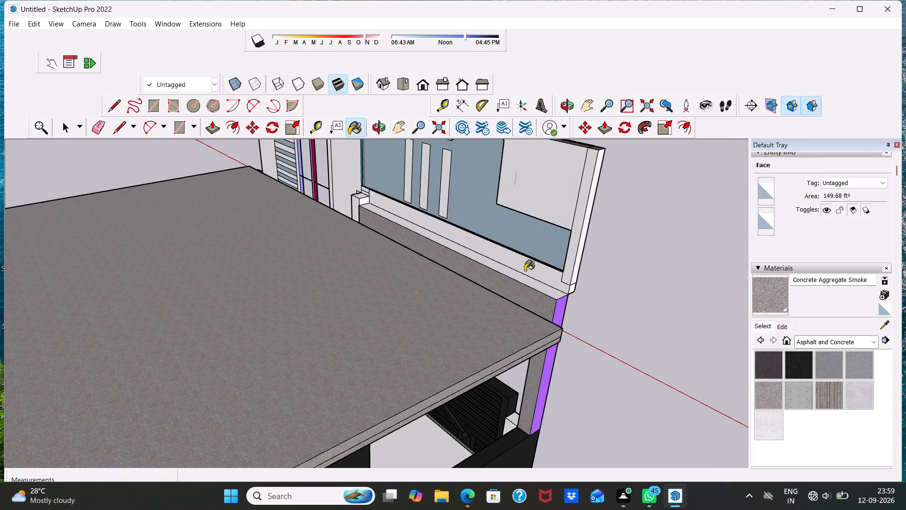
pyautogui.click(534, 282)
pyautogui.click(520, 260)
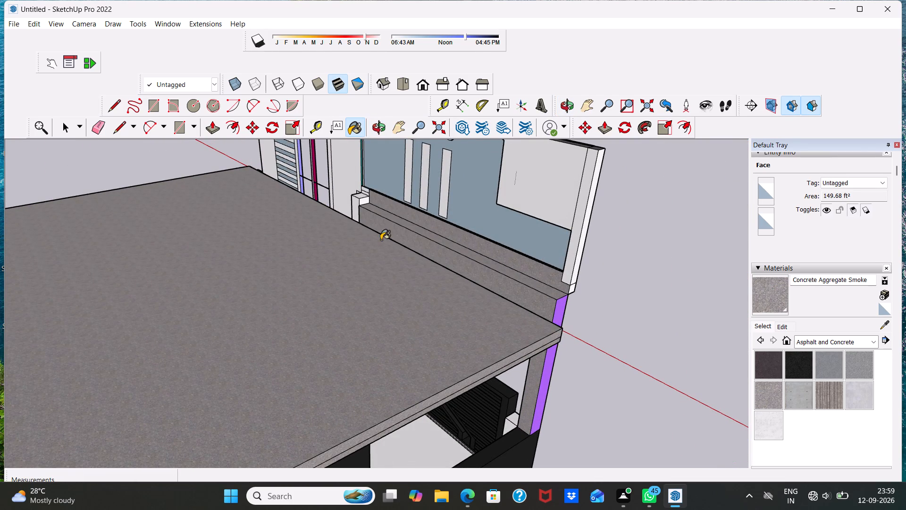
pyautogui.scroll(3, 381, 240)
pyautogui.click(349, 189)
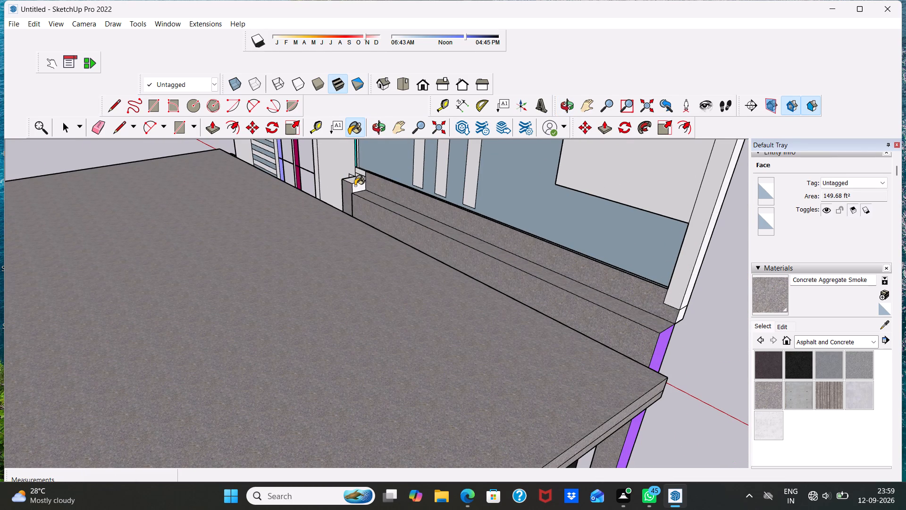
pyautogui.click(356, 183)
pyautogui.click(356, 188)
pyautogui.click(354, 183)
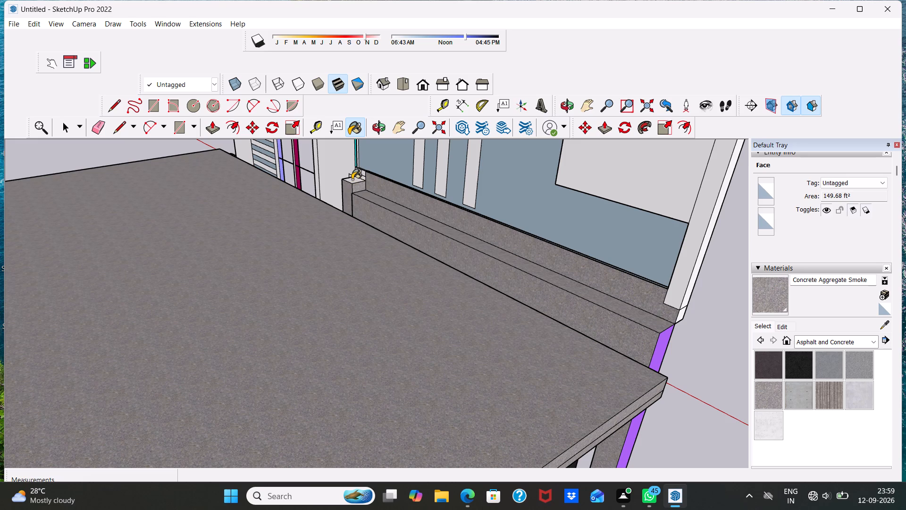
pyautogui.click(352, 179)
# Paint the back of the parapet's decorative panel and all exposed faces of its end post with Concrete Aggregate Smoke.
pyautogui.scroll(4, 352, 181)
pyautogui.scroll(-10, 368, 205)
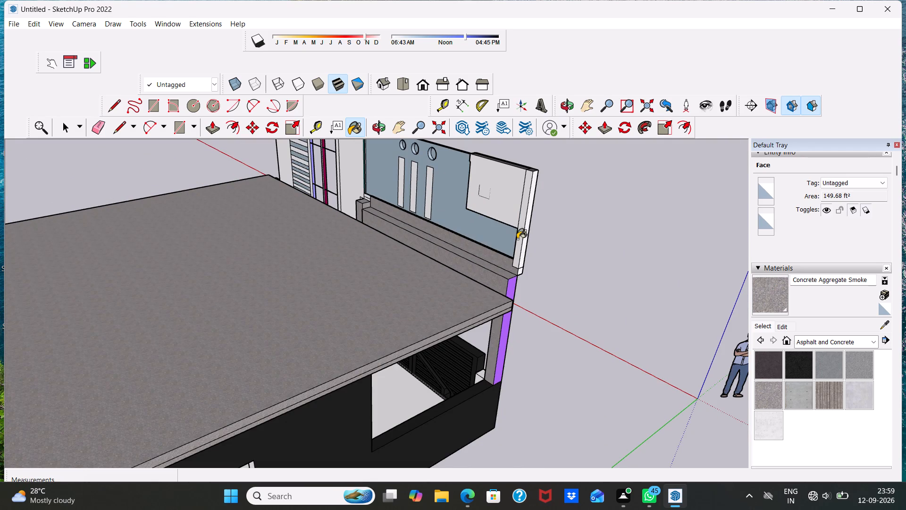
pyautogui.click(521, 241)
pyautogui.click(527, 238)
pyautogui.click(509, 192)
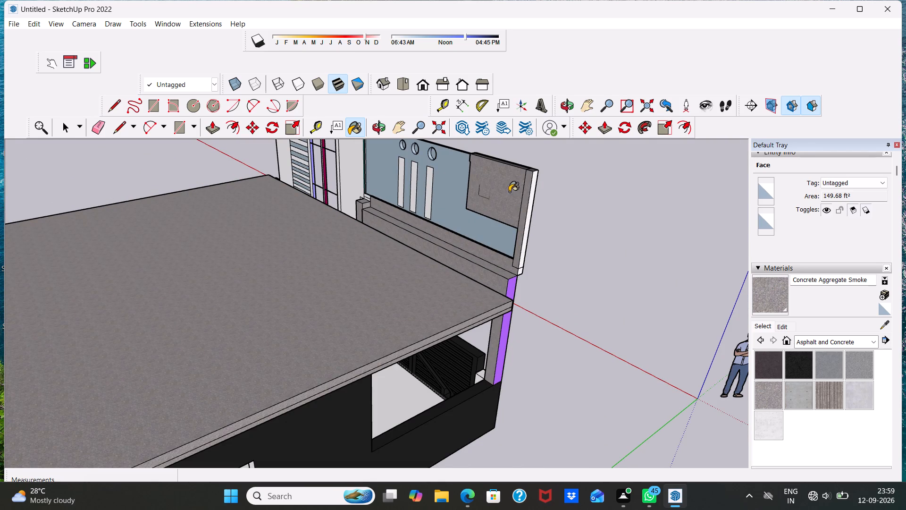
pyautogui.scroll(4, 552, 215)
pyautogui.moveTo(512, 217); pyautogui.dragTo(442, 228, button='middle')
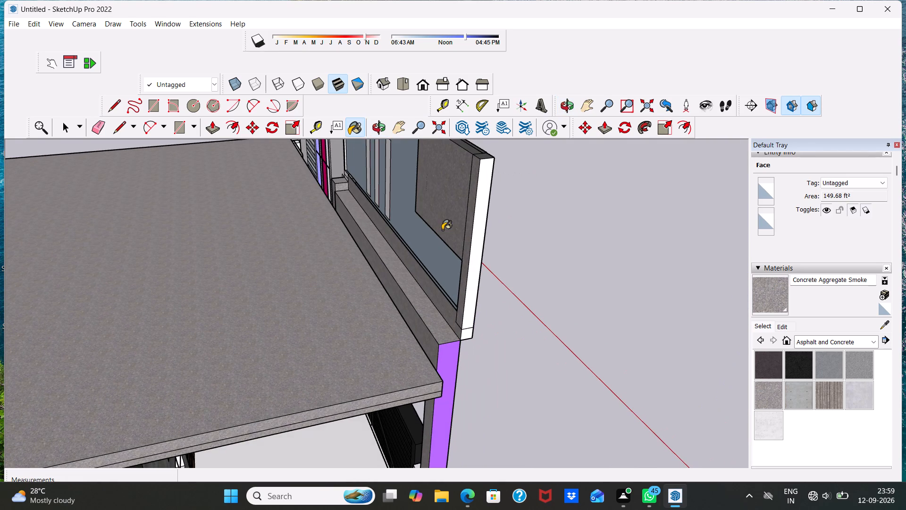
pyautogui.click(478, 229)
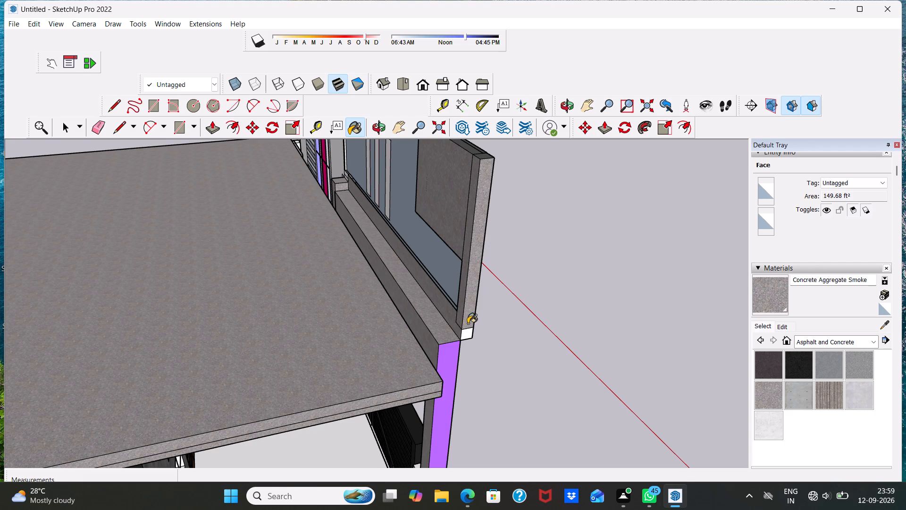
pyautogui.moveTo(470, 334); pyautogui.dragTo(469, 338)
pyautogui.click(461, 337)
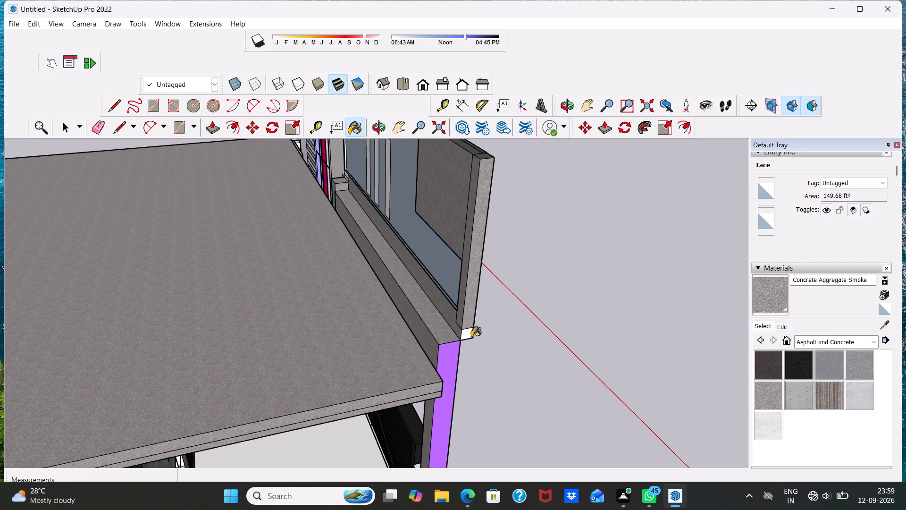
pyautogui.click(461, 335)
pyautogui.scroll(6, 486, 329)
pyautogui.click(370, 342)
pyautogui.scroll(-5, 366, 351)
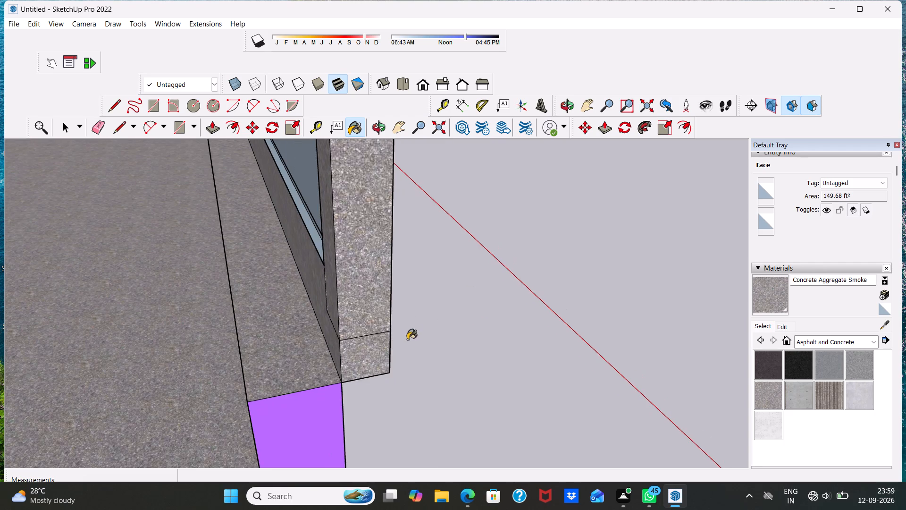
# Paint the porch floor behind the gate with Marble Carrara Gold Floor Tile from the Tile materials.
pyautogui.moveTo(408, 335); pyautogui.dragTo(47, 368, button='middle')
pyautogui.scroll(1, 76, 334)
pyautogui.scroll(-15, 104, 317)
pyautogui.moveTo(265, 335); pyautogui.dragTo(228, 161, button='middle')
pyautogui.scroll(-3, 246, 233)
pyautogui.moveTo(275, 297); pyautogui.dragTo(282, 474, button='middle')
pyautogui.scroll(1, 313, 399)
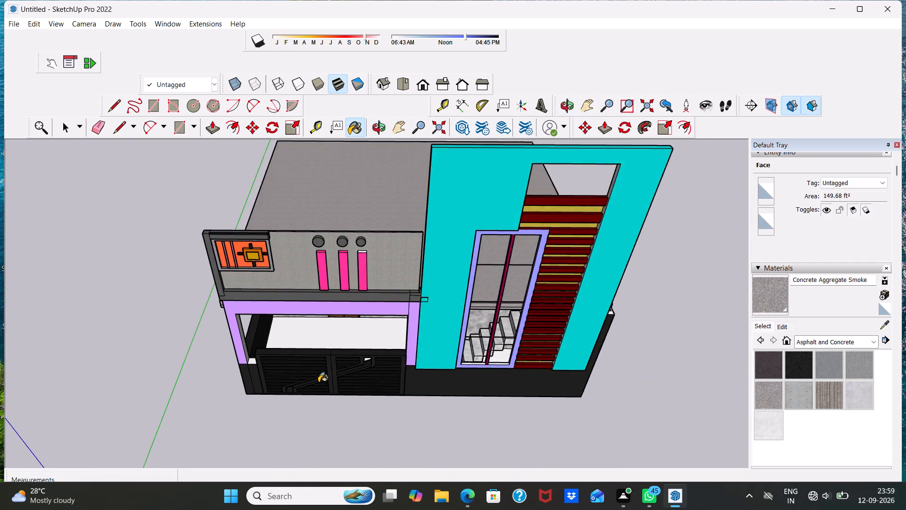
pyautogui.scroll(3, 319, 382)
pyautogui.click(876, 344)
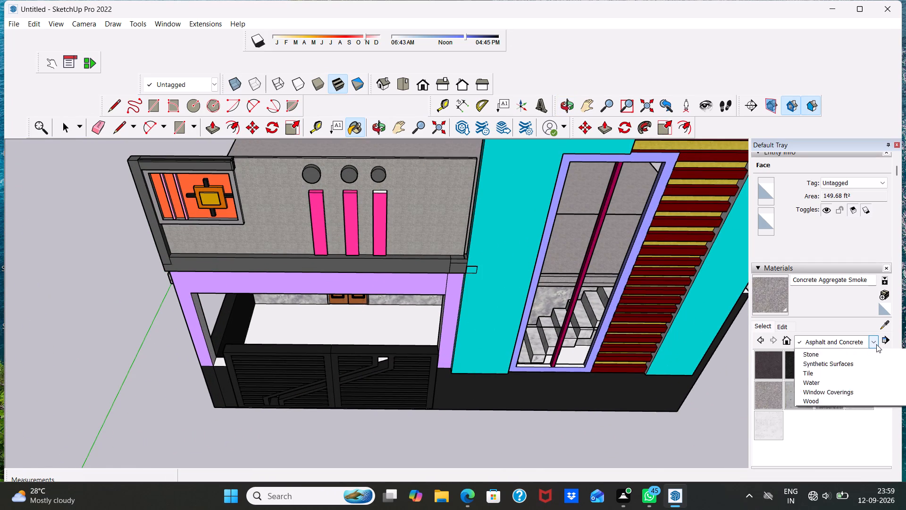
pyautogui.click(818, 466)
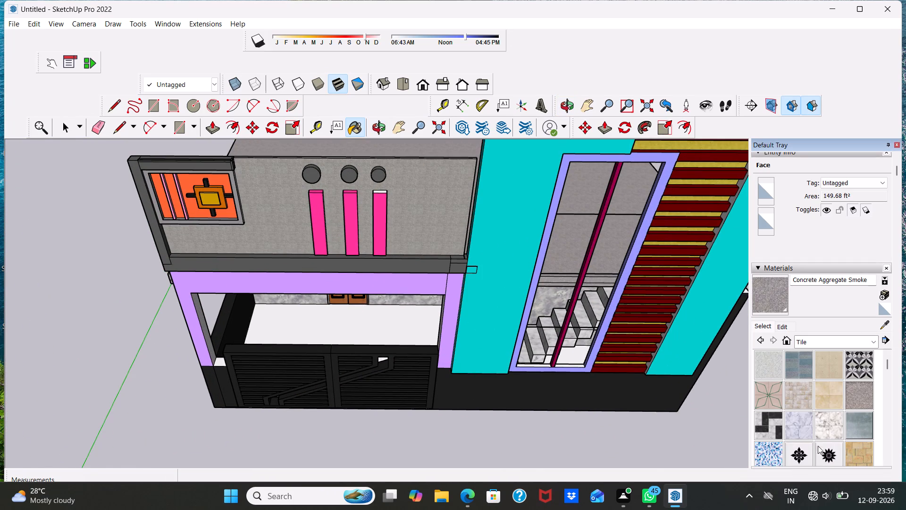
pyautogui.click(824, 428)
pyautogui.scroll(2, 436, 387)
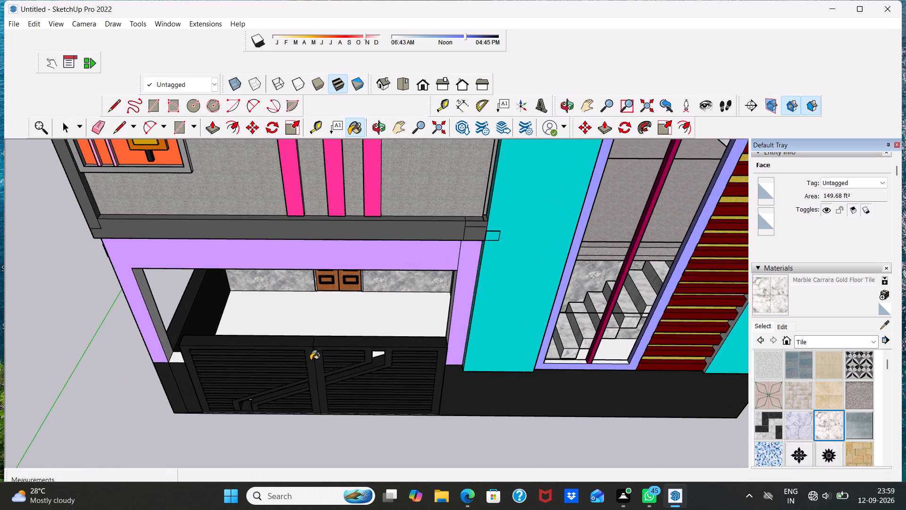
pyautogui.moveTo(285, 301); pyautogui.dragTo(285, 308)
pyautogui.scroll(5, 296, 321)
pyautogui.moveTo(305, 324); pyautogui.dragTo(322, 264, button='middle')
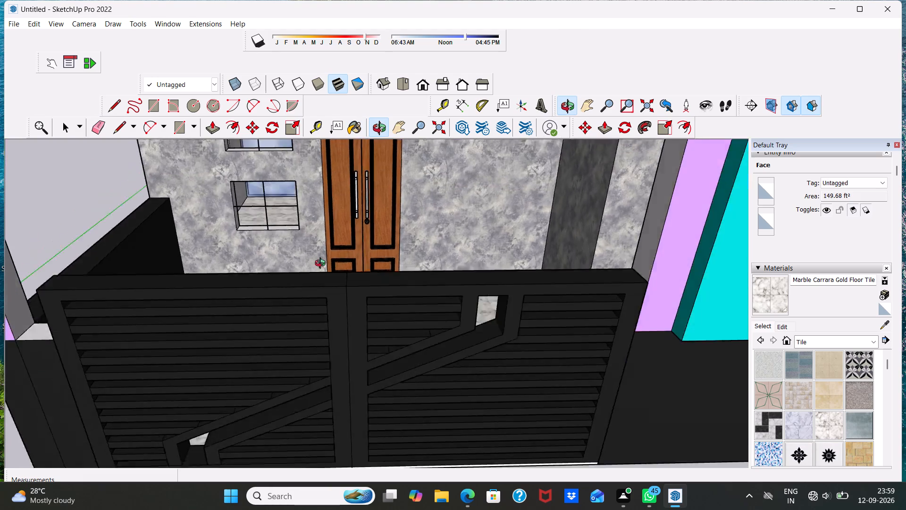
pyautogui.moveTo(322, 264); pyautogui.dragTo(392, 314, button='middle')
pyautogui.scroll(4, 470, 298)
pyautogui.moveTo(536, 263); pyautogui.dragTo(407, 262, button='middle')
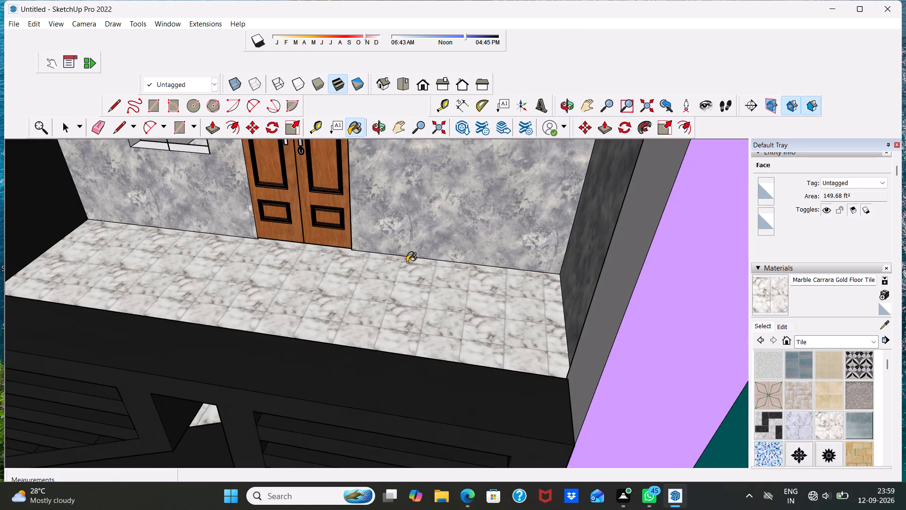
pyautogui.press('space')
# Examine the colored house in the standard front view and from a slightly raised front angle.
pyautogui.scroll(-6, 406, 242)
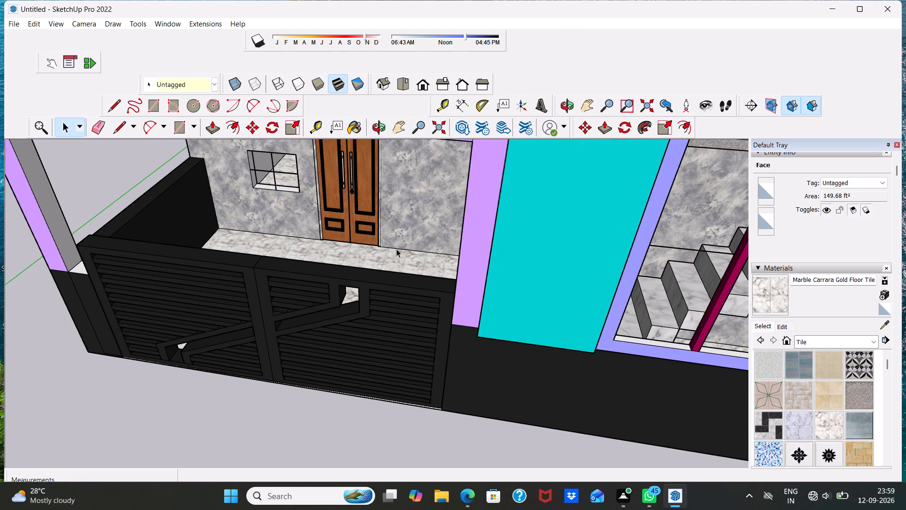
pyautogui.moveTo(396, 249); pyautogui.dragTo(424, 180, button='middle')
pyautogui.scroll(-8, 424, 180)
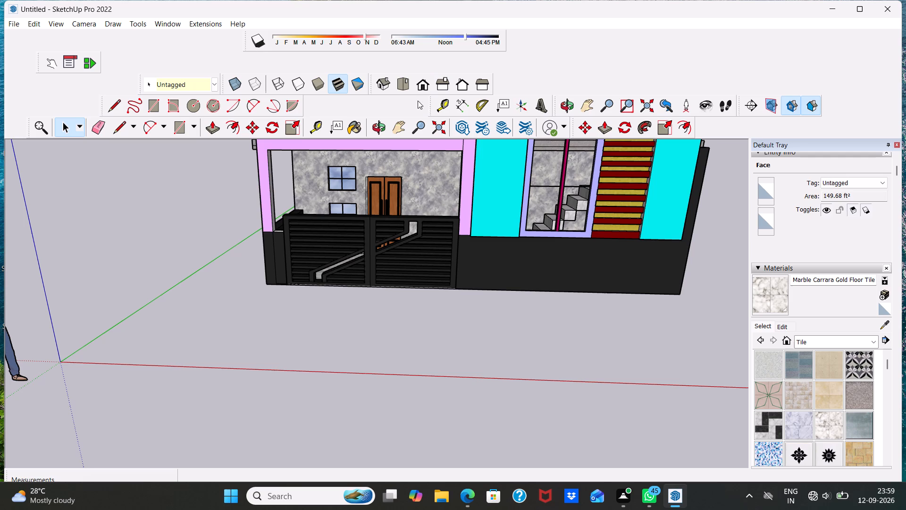
pyautogui.click(425, 79)
pyautogui.scroll(-3, 420, 253)
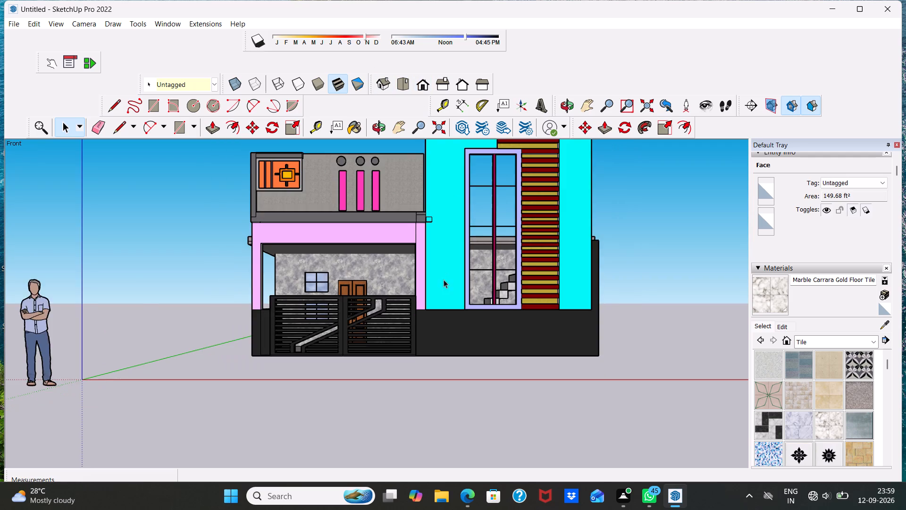
pyautogui.scroll(-2, 433, 272)
pyautogui.scroll(-1, 400, 221)
pyautogui.scroll(1, 412, 240)
pyautogui.scroll(-2, 415, 237)
pyautogui.moveTo(406, 239); pyautogui.dragTo(402, 285, button='middle')
pyautogui.scroll(4, 415, 213)
pyautogui.scroll(3, 472, 204)
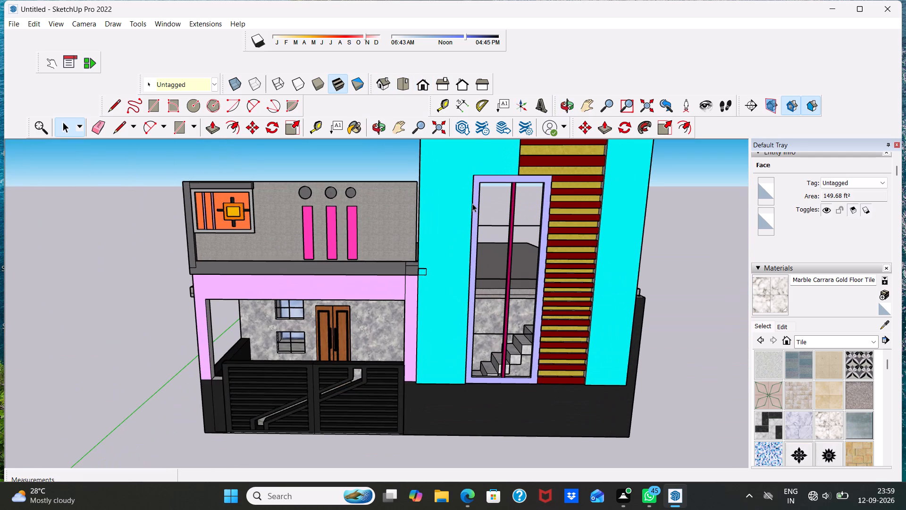
pyautogui.scroll(-7, 477, 226)
pyautogui.scroll(4, 471, 184)
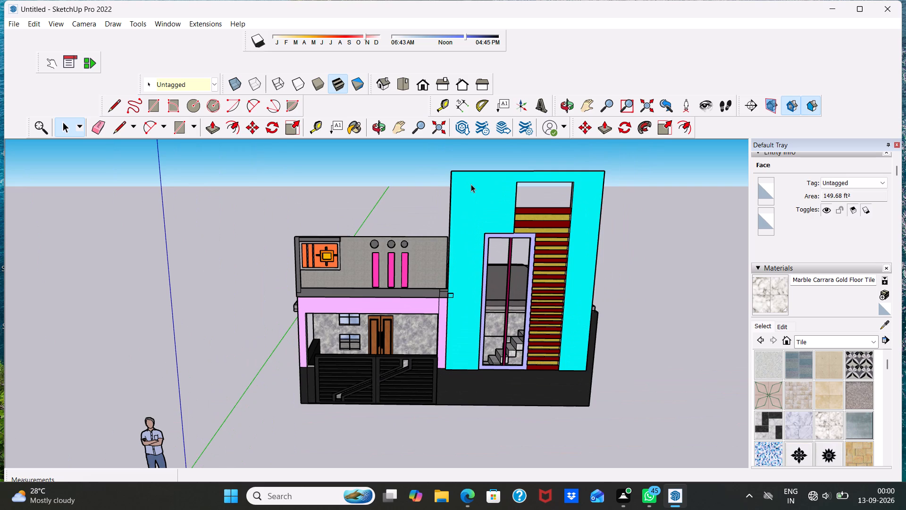
pyautogui.scroll(-1, 535, 303)
pyautogui.scroll(2, 480, 378)
pyautogui.scroll(-1, 480, 378)
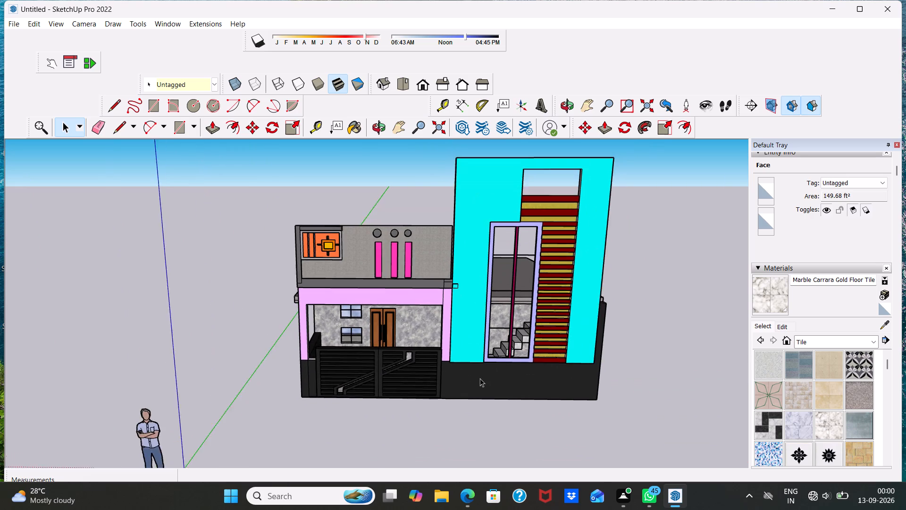
pyautogui.scroll(-1, 480, 378)
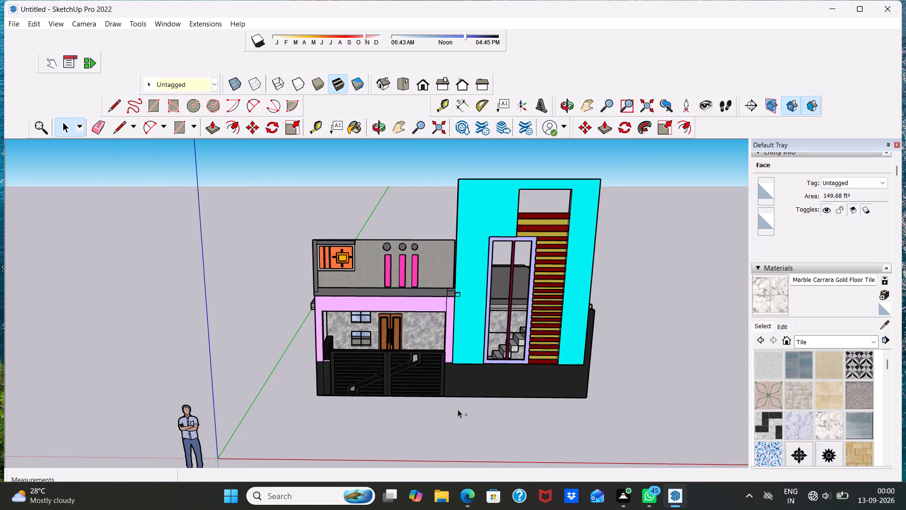
# Save the model in Documents as a SketchUp model named "pallavi 01".
pyautogui.hotkey('ctrl', 's')
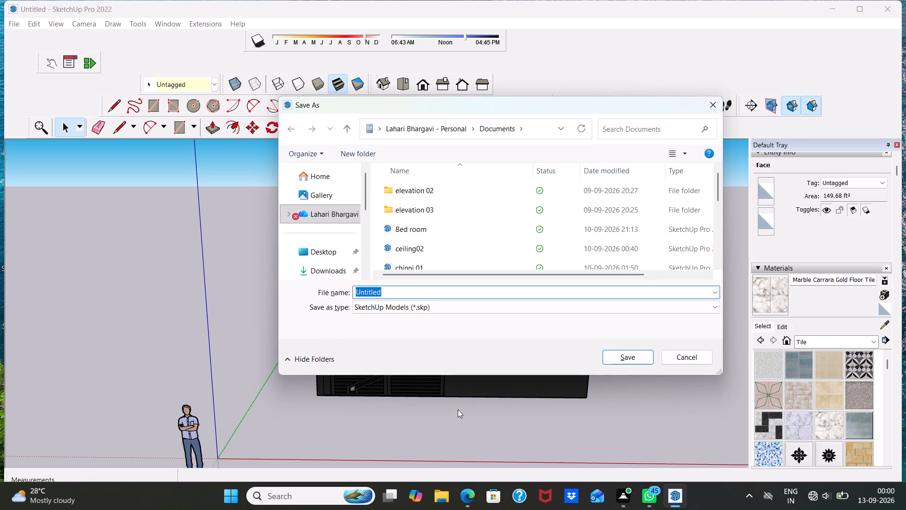
pyautogui.press('BackSpace')
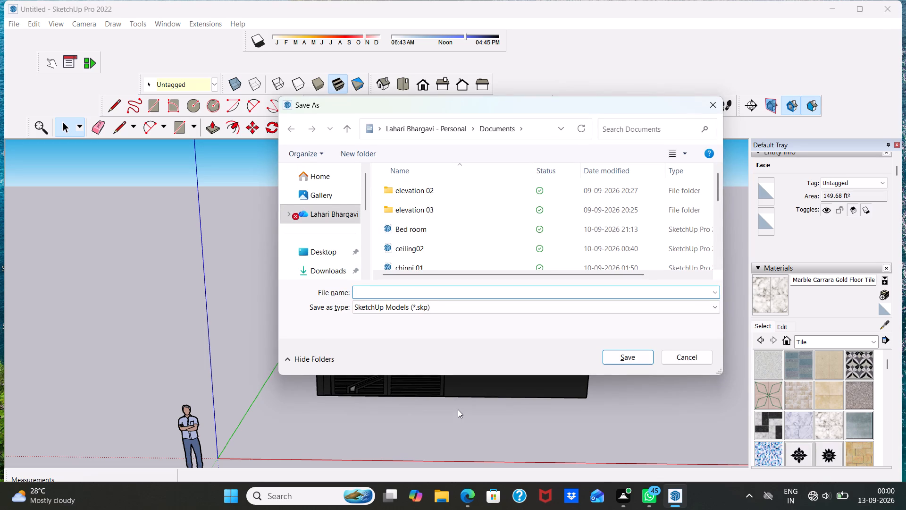
pyautogui.press('p')
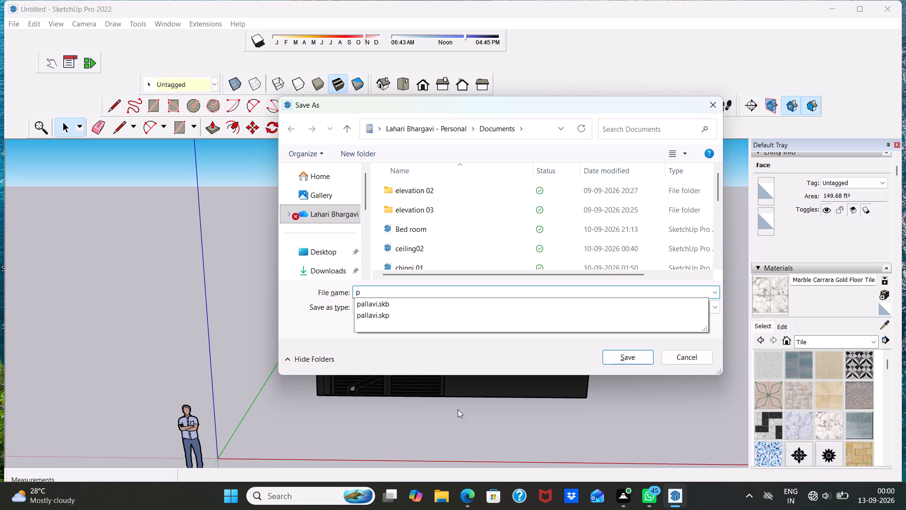
pyautogui.write('allav')
pyautogui.press('i')
pyautogui.press('space')
pyautogui.write('01')
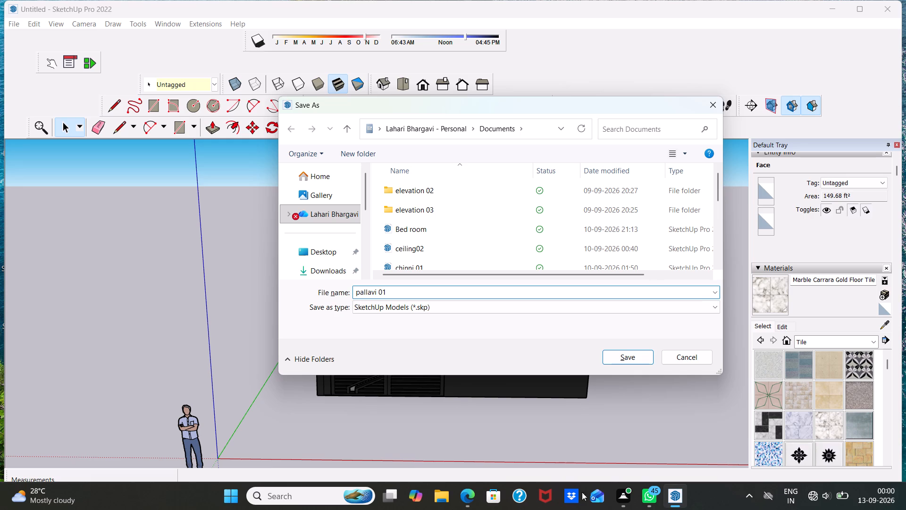
pyautogui.click(630, 355)
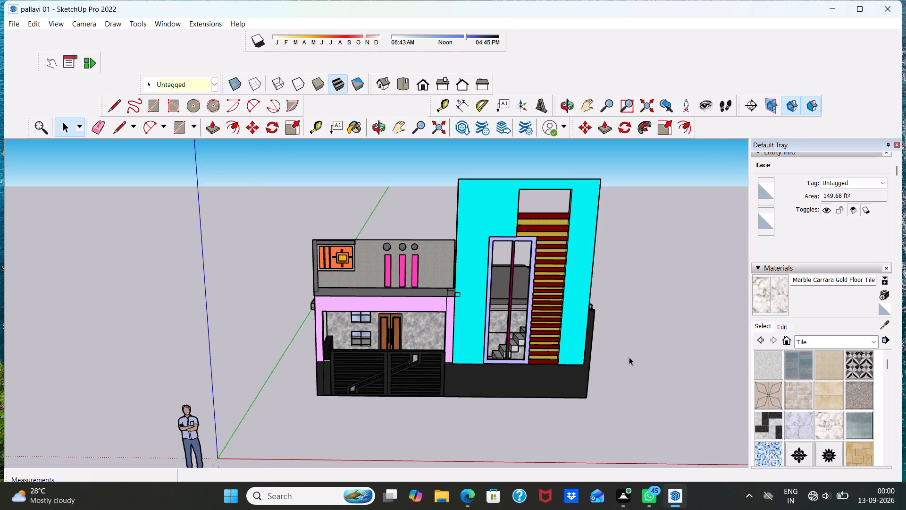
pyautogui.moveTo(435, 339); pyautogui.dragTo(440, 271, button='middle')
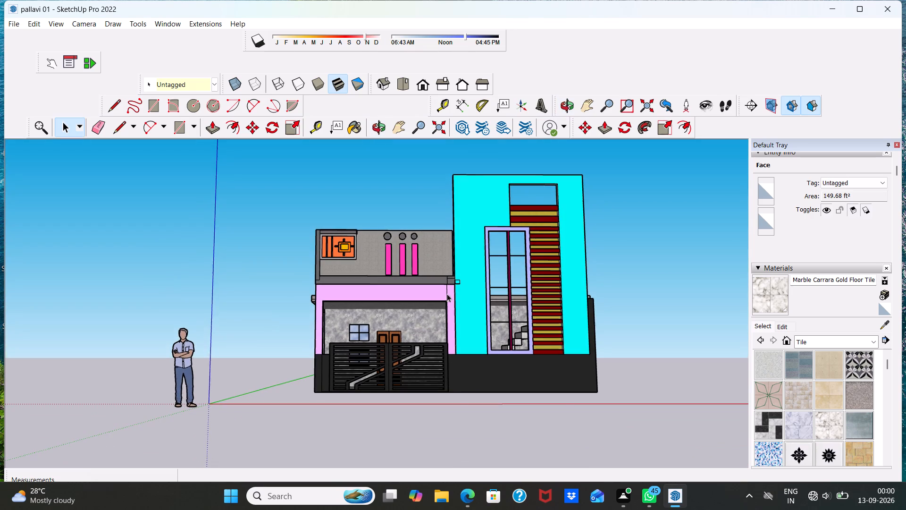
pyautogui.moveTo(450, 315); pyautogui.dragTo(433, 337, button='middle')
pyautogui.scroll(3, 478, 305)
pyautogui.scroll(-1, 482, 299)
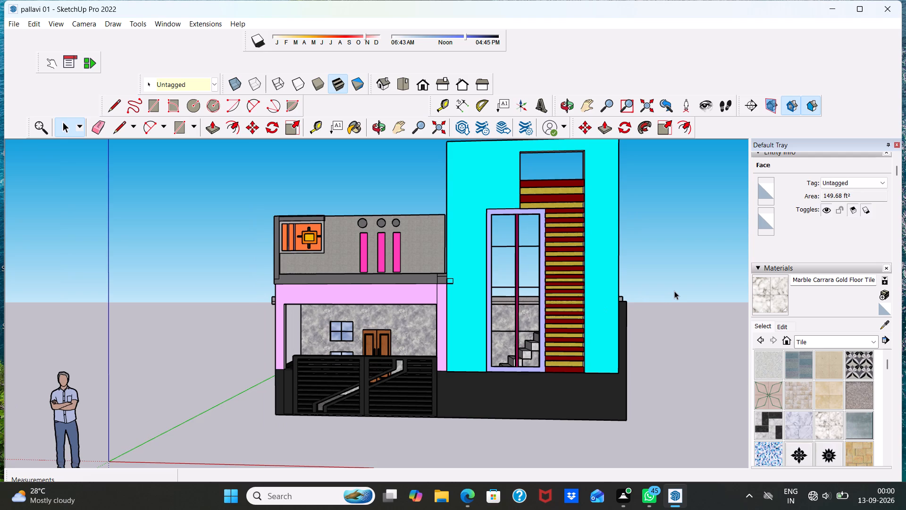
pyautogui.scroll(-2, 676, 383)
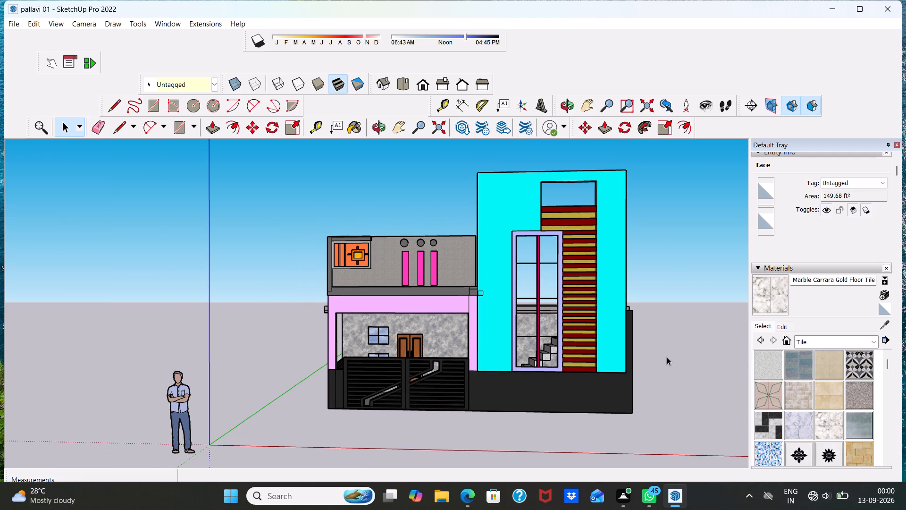
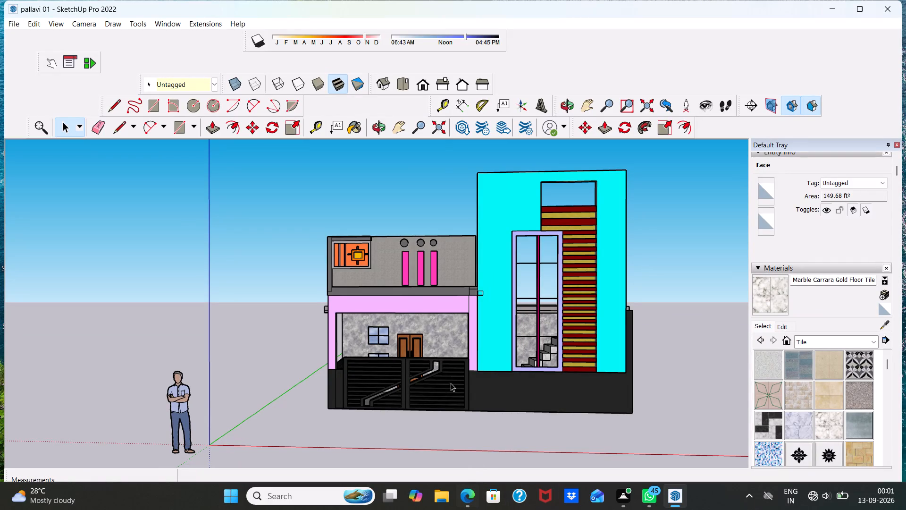
# Start an export of the house model with its whole front elevation and gate in view.
pyautogui.scroll(1, 447, 378)
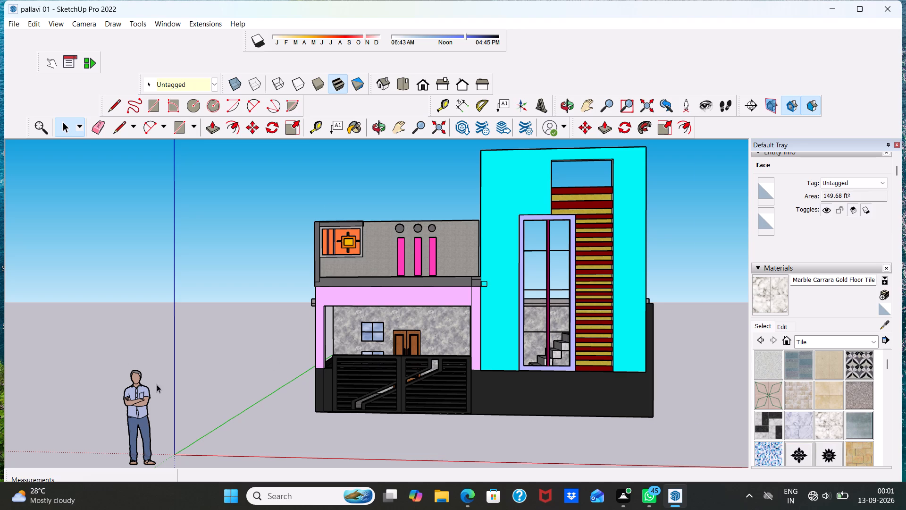
pyautogui.scroll(1, 164, 379)
pyautogui.scroll(-3, 363, 339)
pyautogui.moveTo(375, 340); pyautogui.dragTo(369, 316, button='middle')
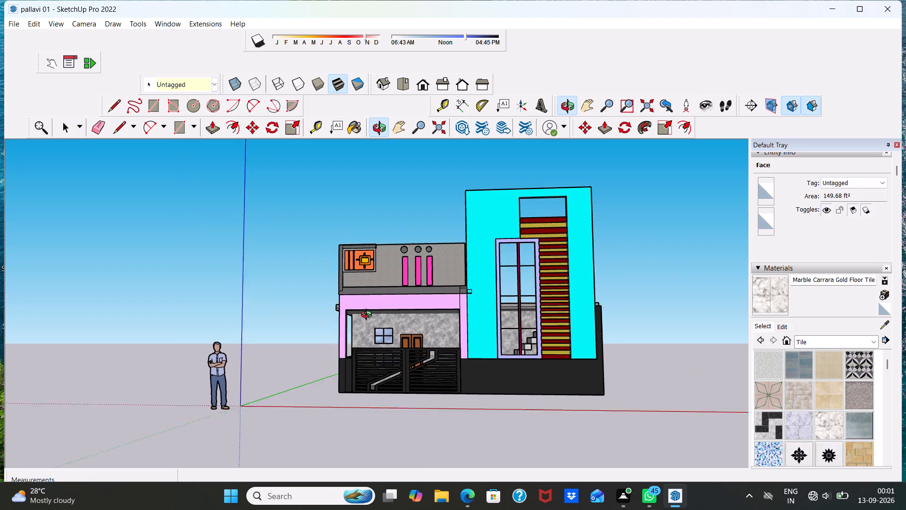
pyautogui.moveTo(369, 316); pyautogui.dragTo(374, 319, button='middle')
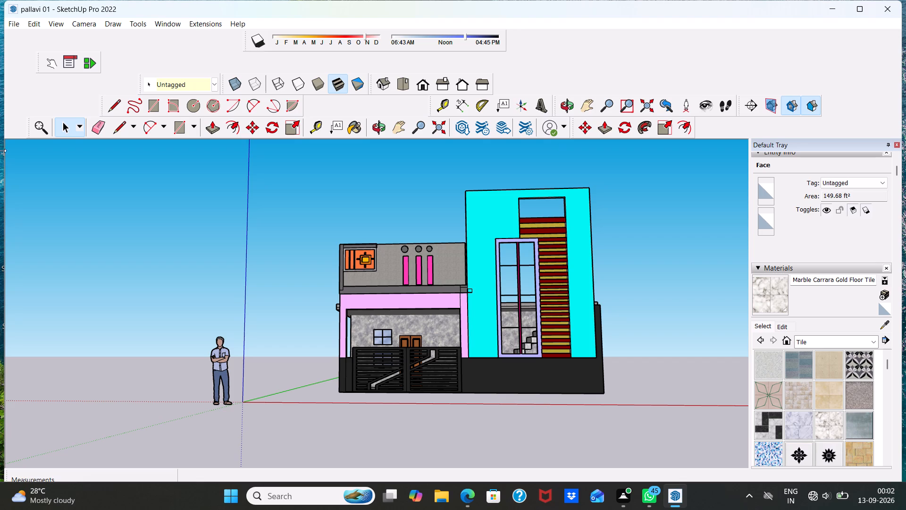
pyautogui.click(15, 23)
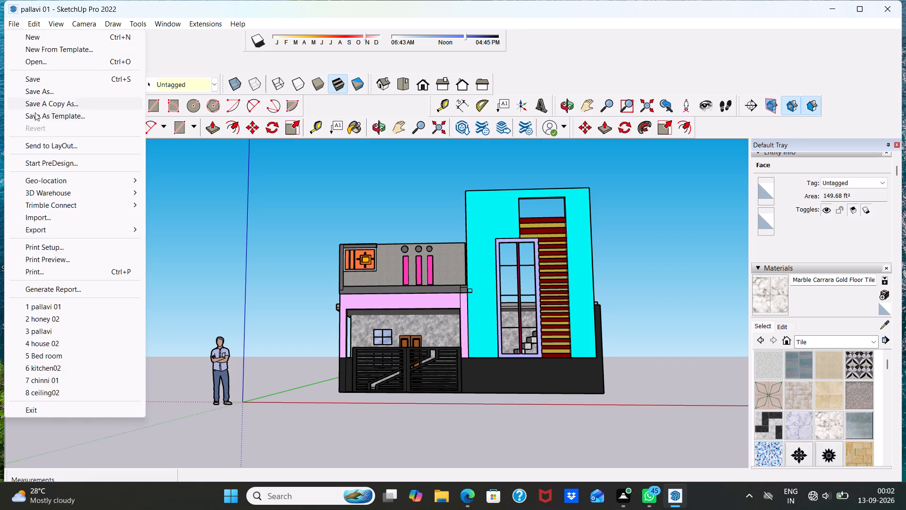